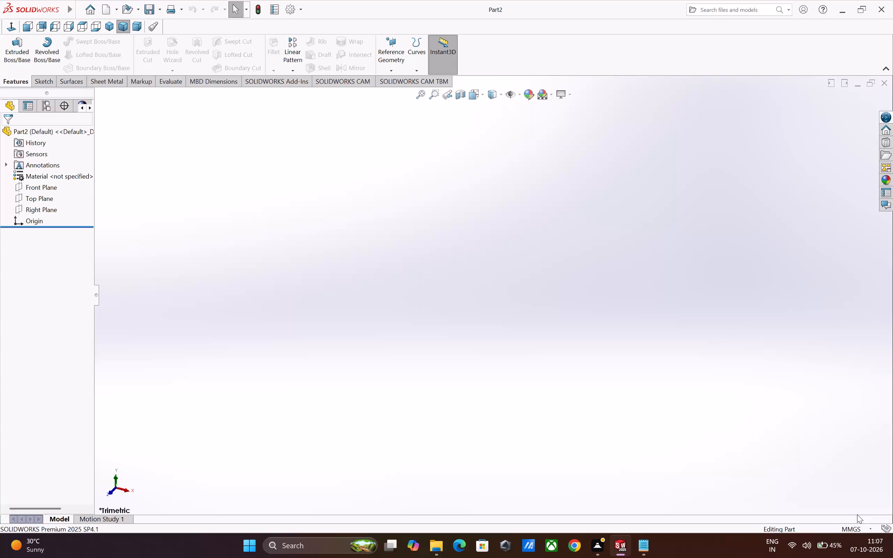
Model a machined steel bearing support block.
Set the part's unit system to MMGS.
click(861, 526)
click(848, 487)
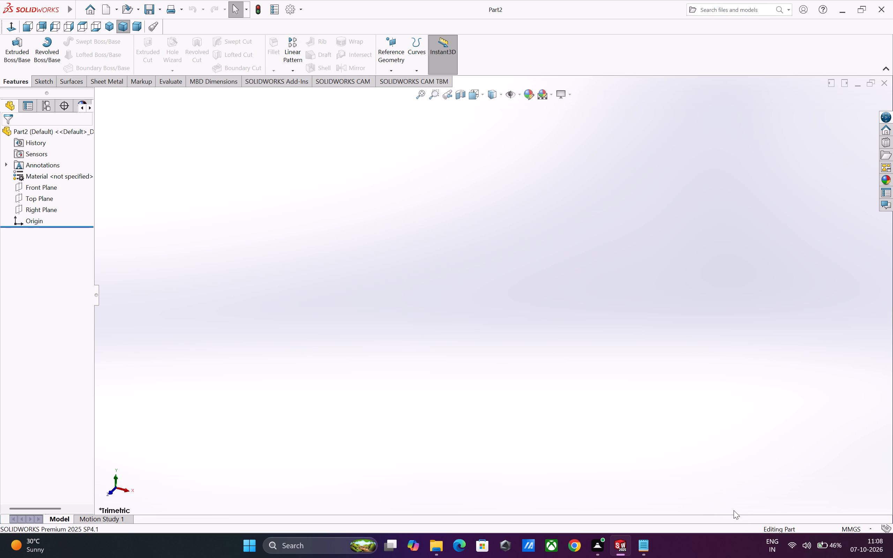
Start a new sketch on the Front Plane.
click(40, 85)
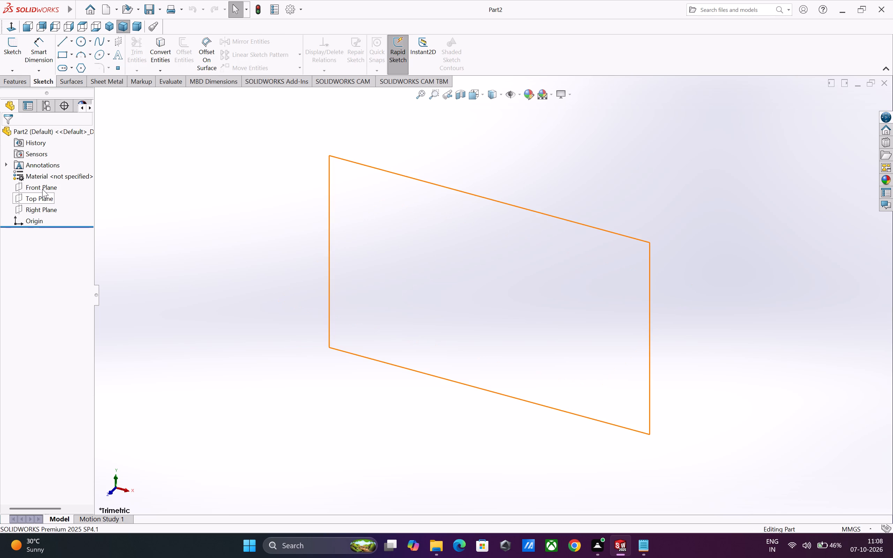
click(42, 189)
click(49, 179)
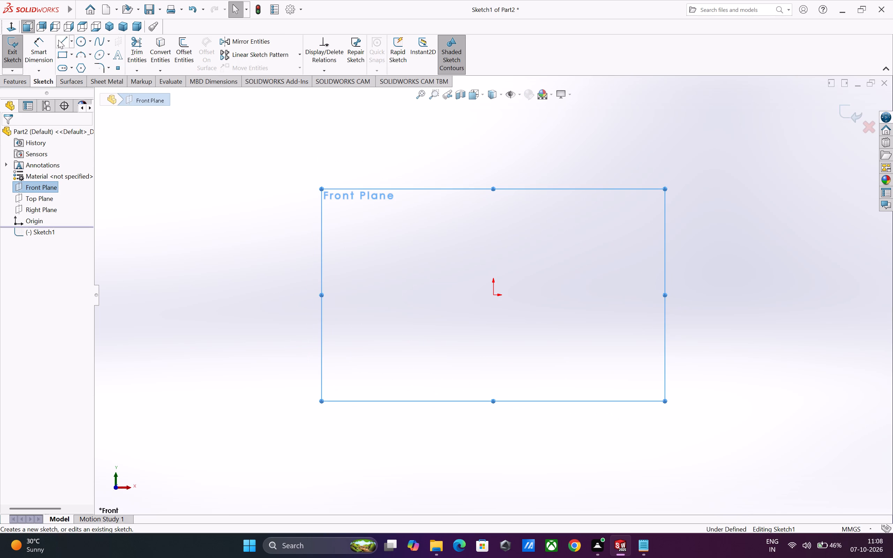
Sketch a stepped base line from the origin: about 26 mm across, 6 mm down, 73 mm across, 6 mm up and 24 mm across.
click(58, 40)
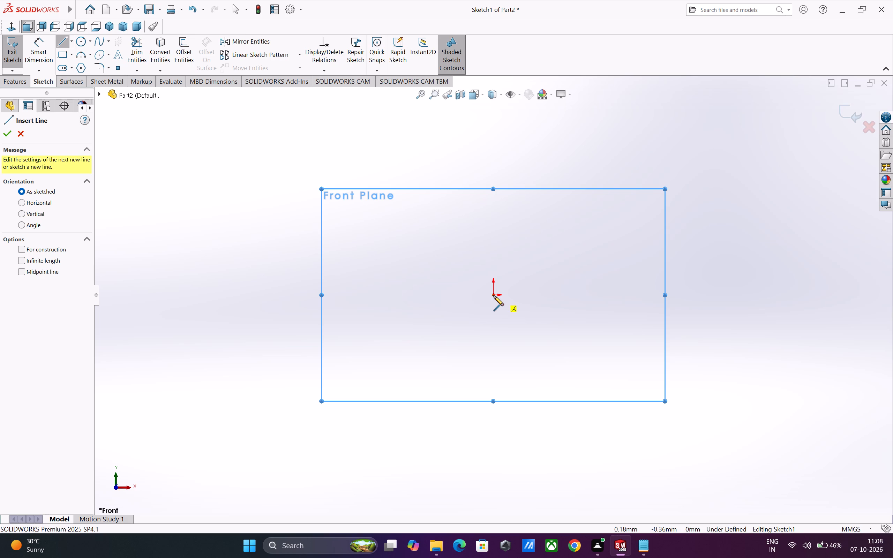
click(494, 296)
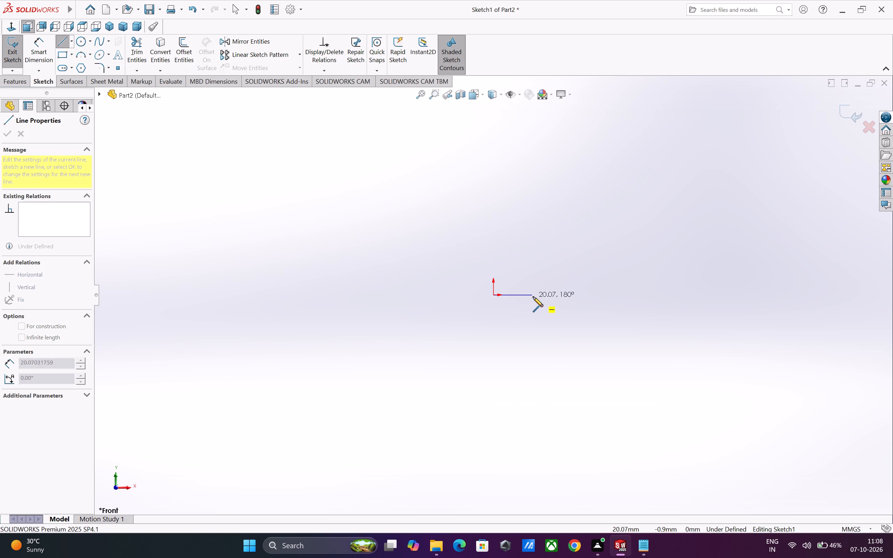
click(543, 295)
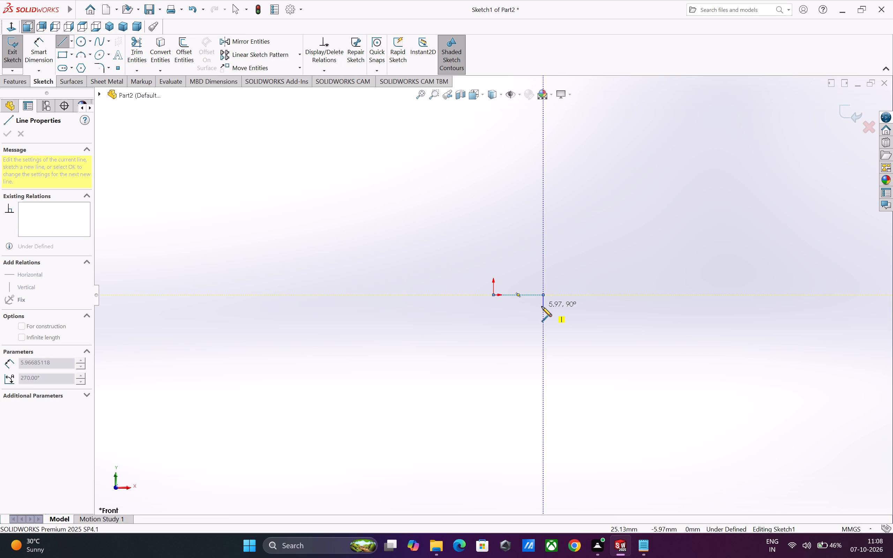
click(542, 307)
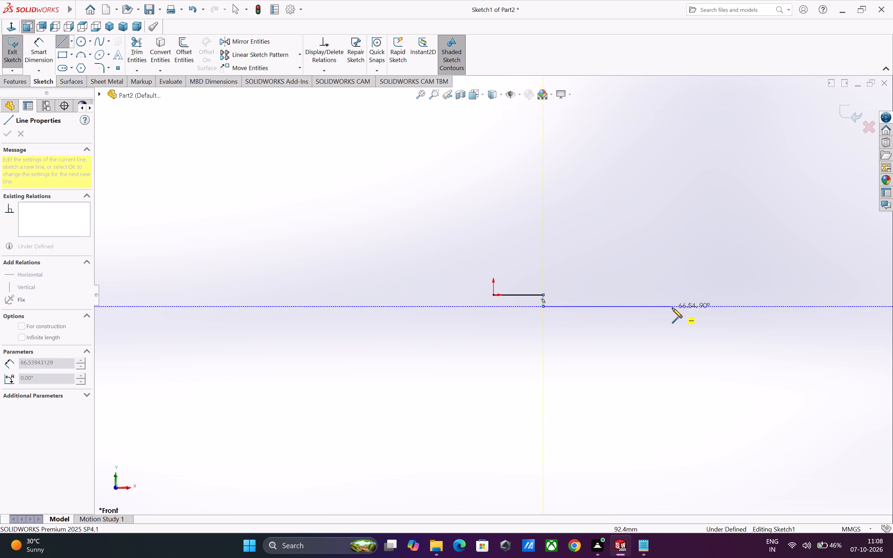
click(683, 308)
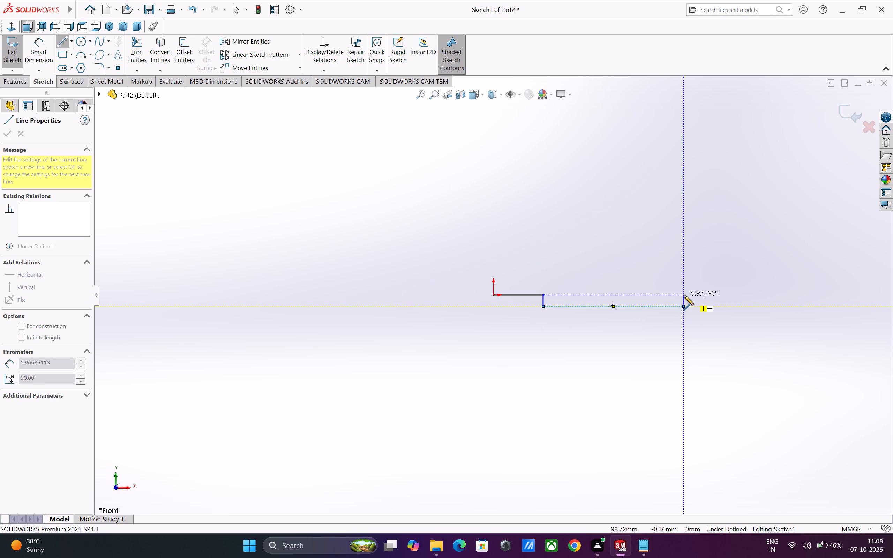
click(684, 295)
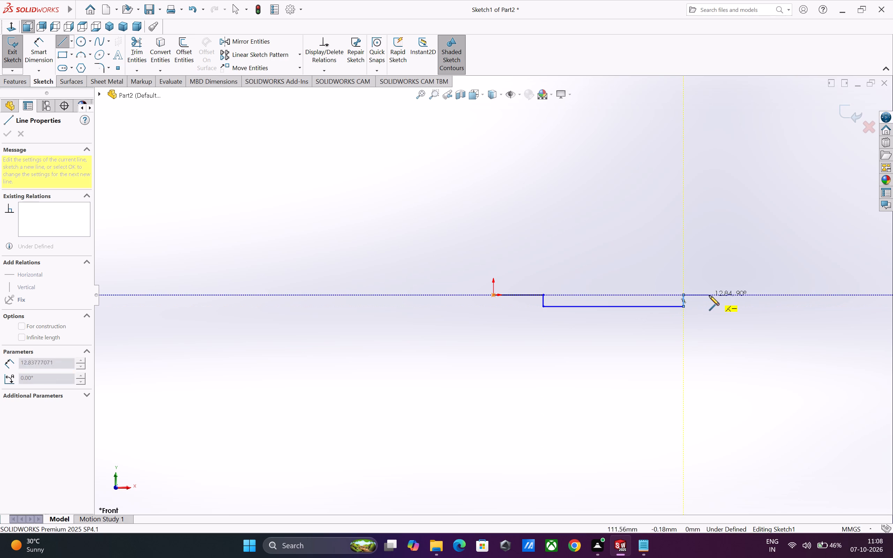
click(729, 295)
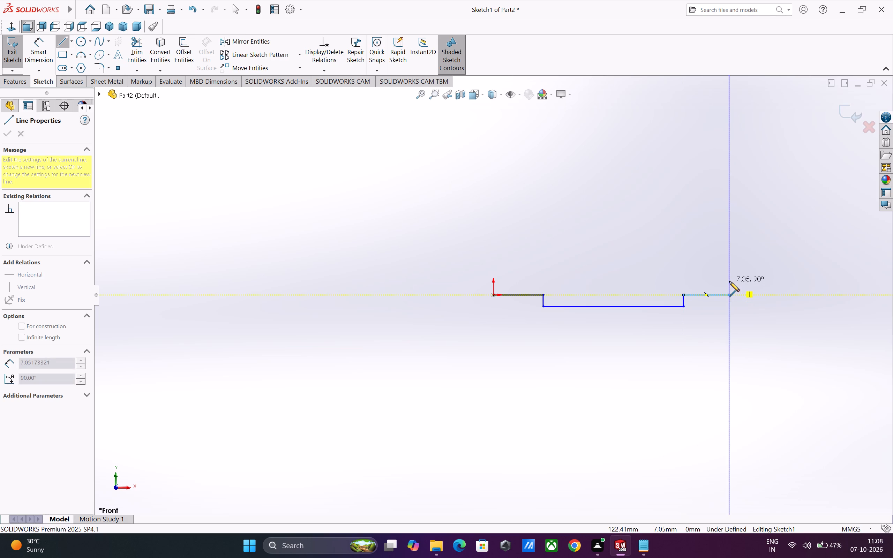
Continue the outline about 6 mm up, 17 mm inward, 38 mm up and 7 mm inward, adding a rising slope and a 22 mm top edge.
click(729, 283)
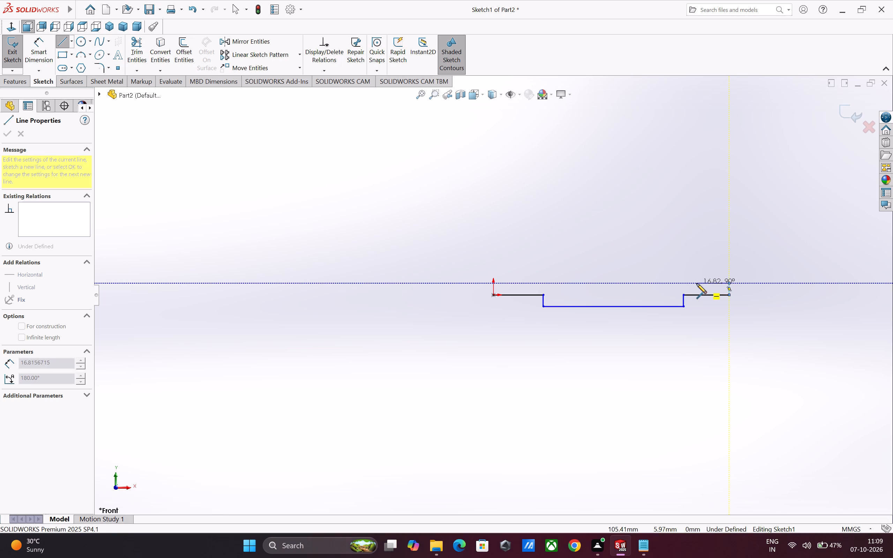
click(697, 284)
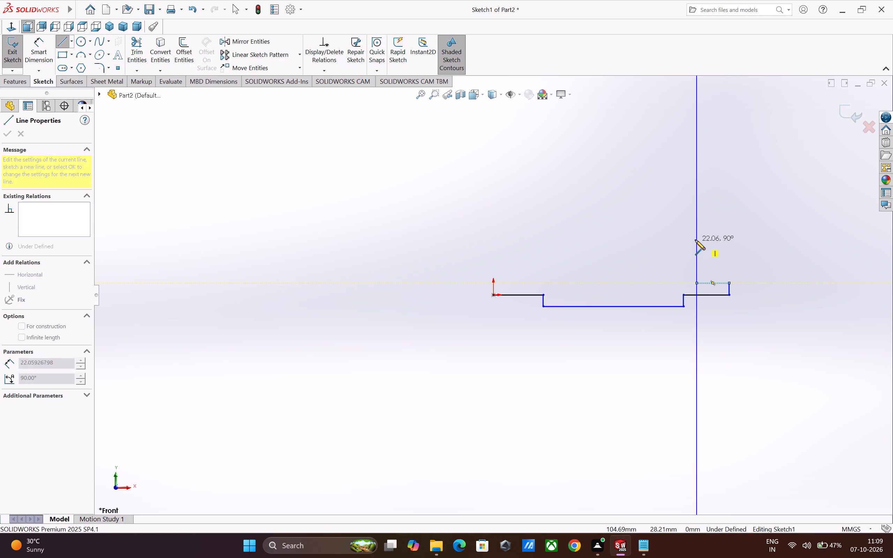
click(695, 211)
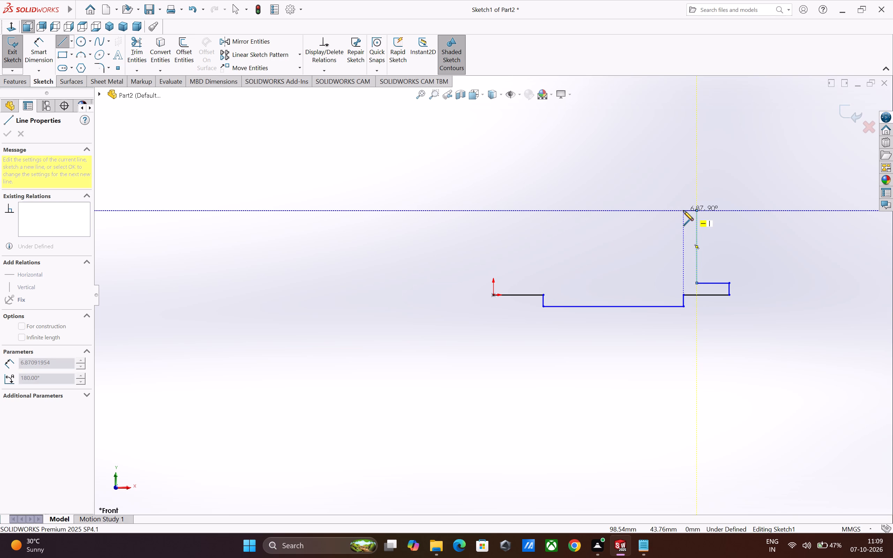
click(683, 211)
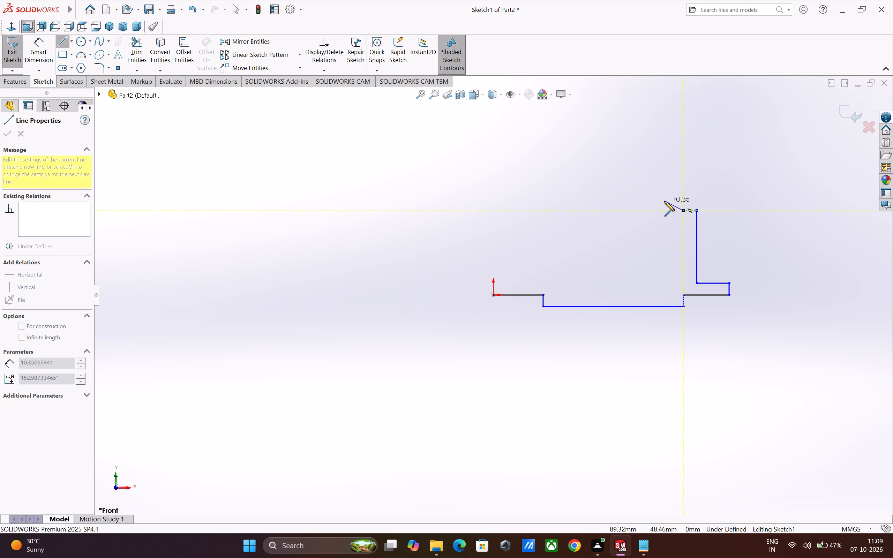
click(659, 198)
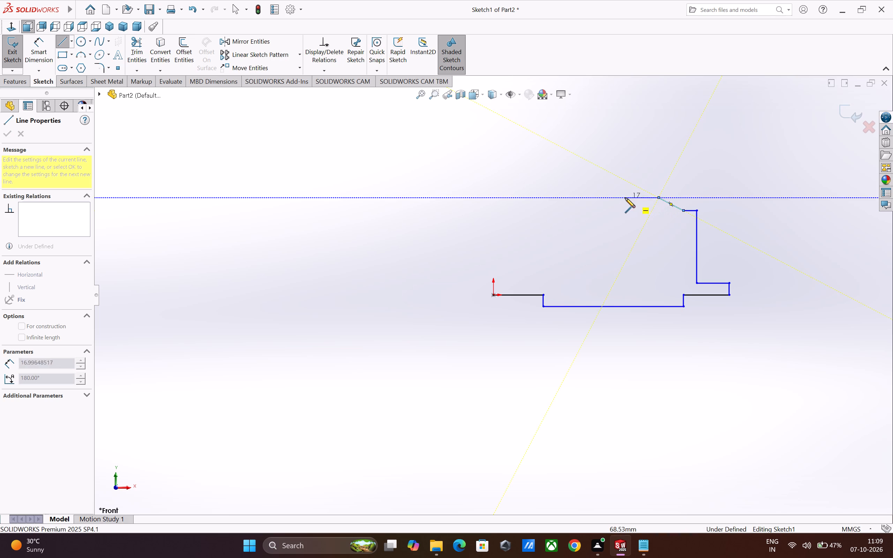
click(616, 197)
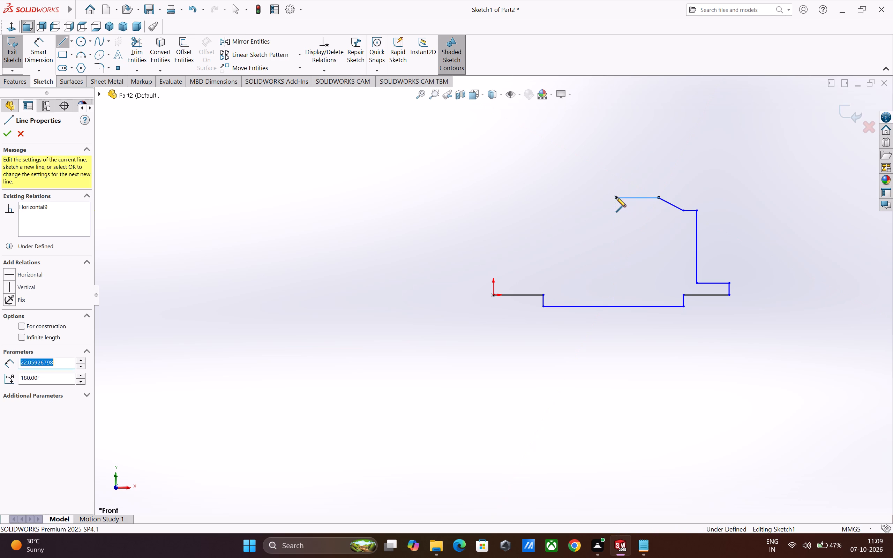
Close the outline with a short falling slope, about 12 mm across, 33 mm down, 43 mm across and 14 mm down to the origin.
click(599, 205)
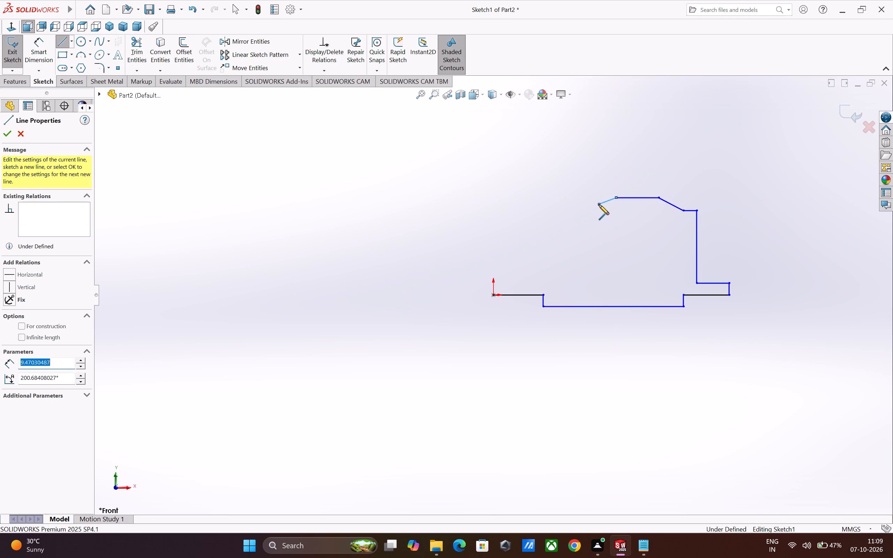
click(576, 203)
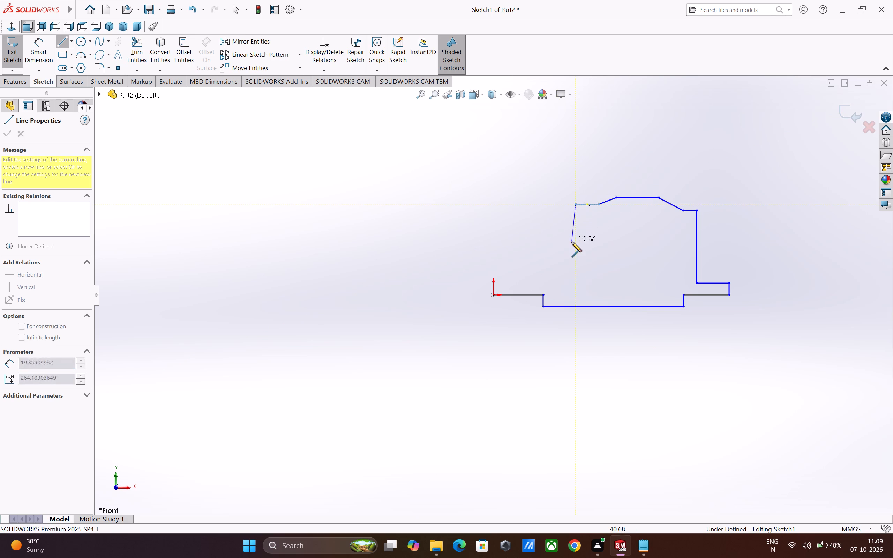
click(574, 269)
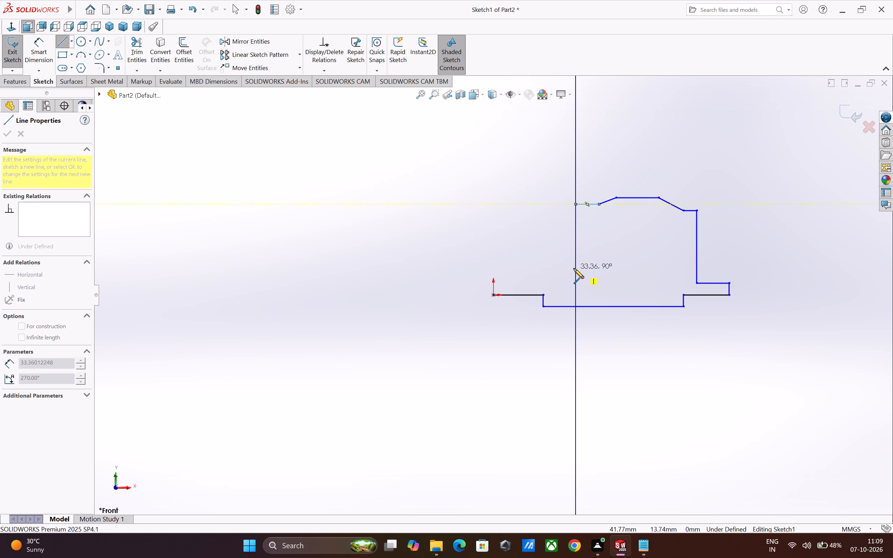
click(492, 269)
click(494, 295)
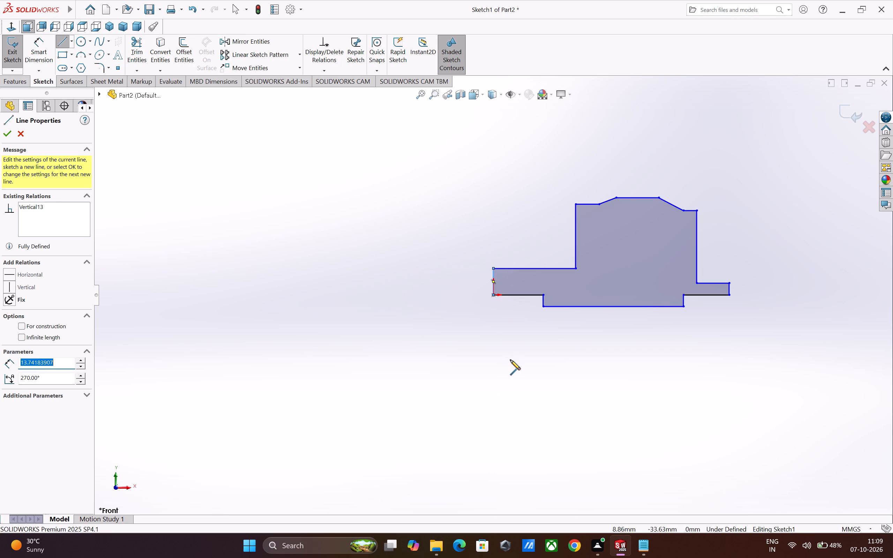
middle_click(510, 360)
Dimension the bottom horizontal edge starting at the origin to 23 mm.
click(45, 59)
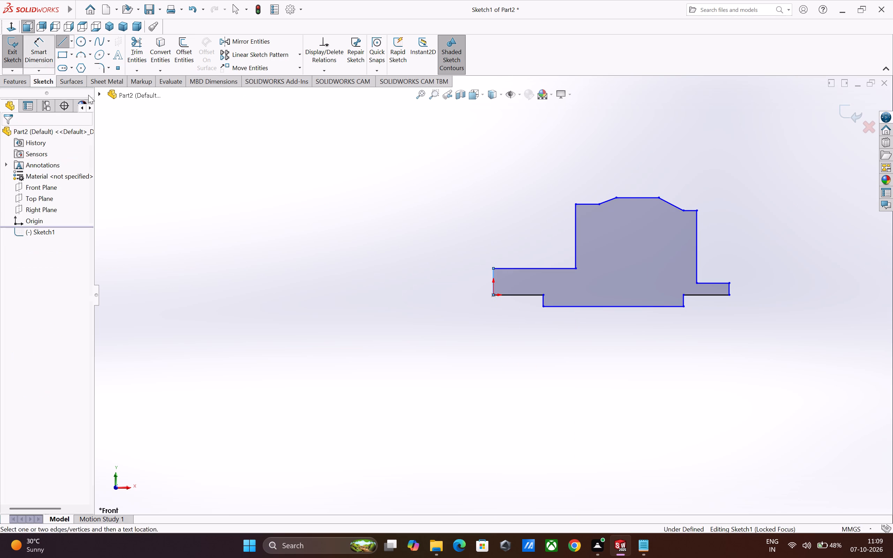
click(525, 296)
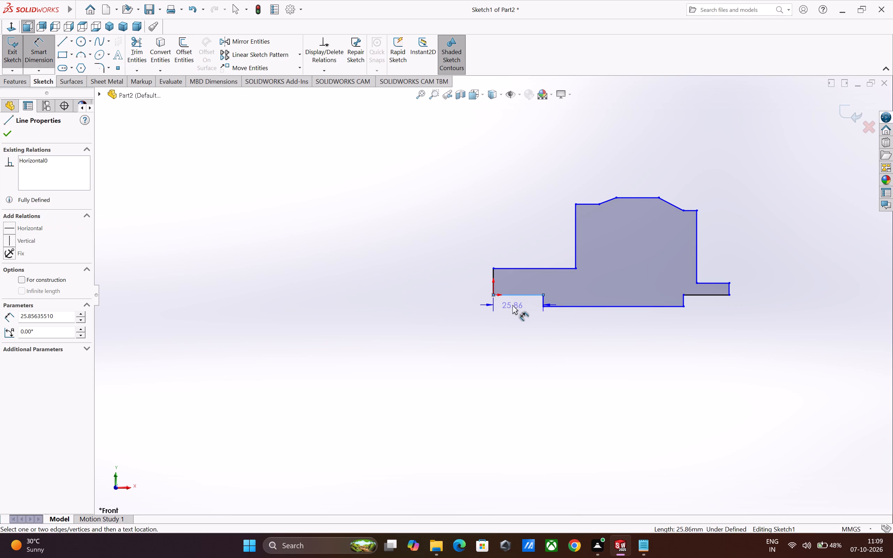
click(512, 305)
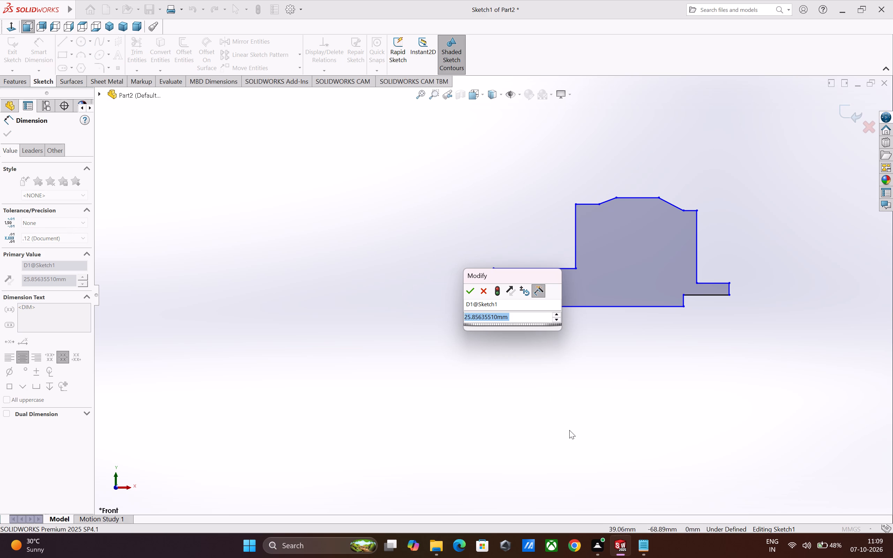
key(2)
key(3)
key(Return)
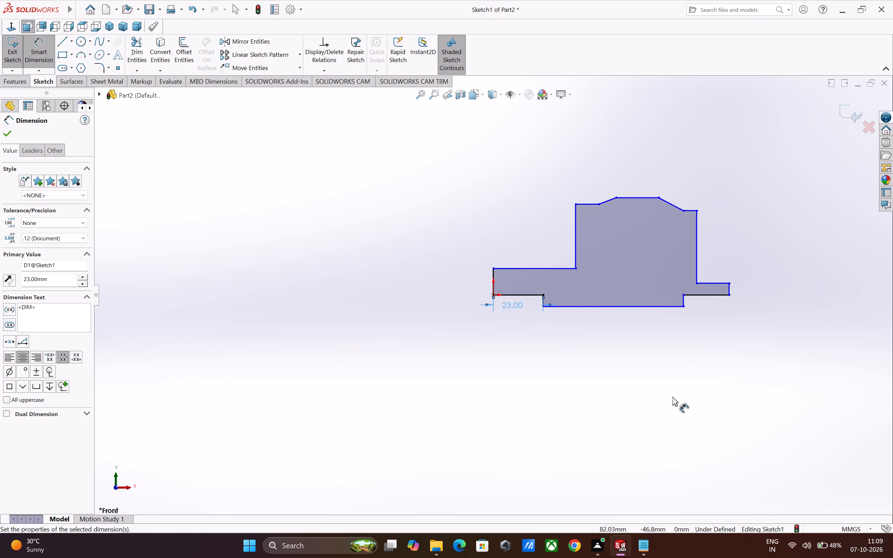
Dimension the profile's overall width between its two outermost vertical edges.
click(492, 285)
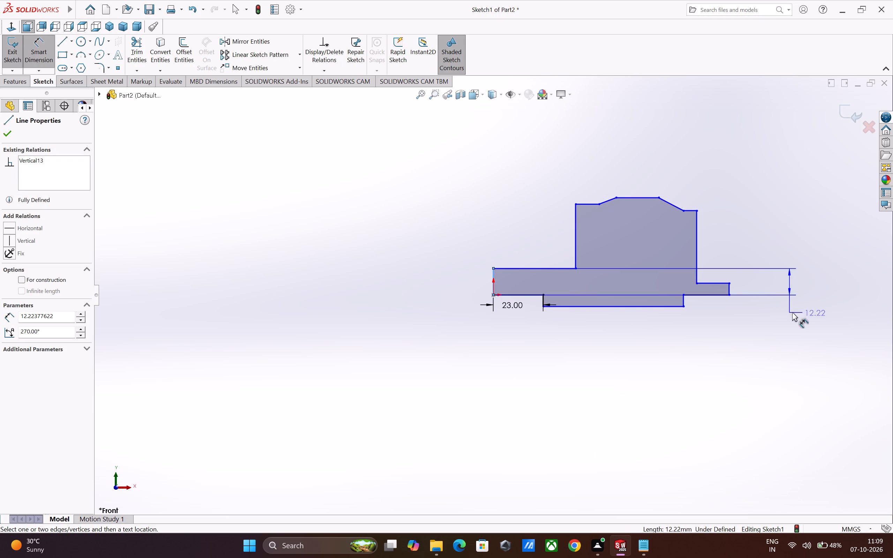
click(729, 291)
click(603, 355)
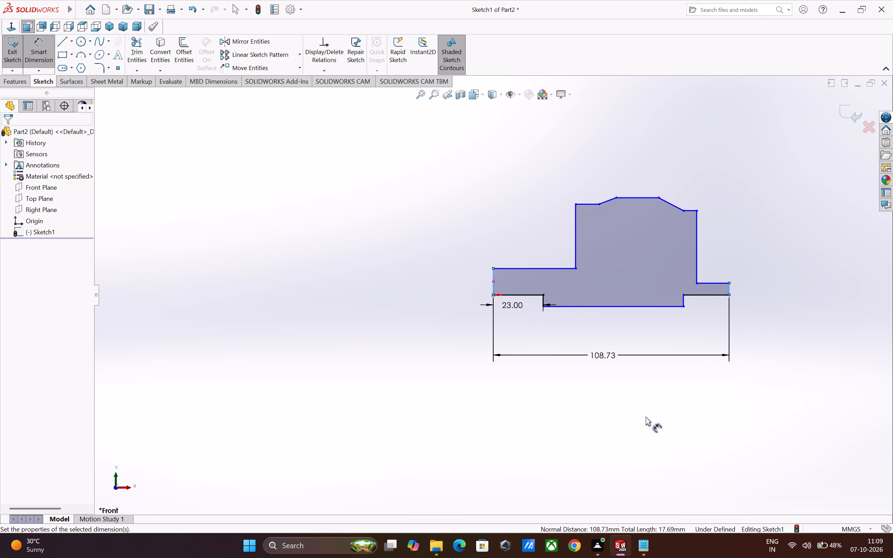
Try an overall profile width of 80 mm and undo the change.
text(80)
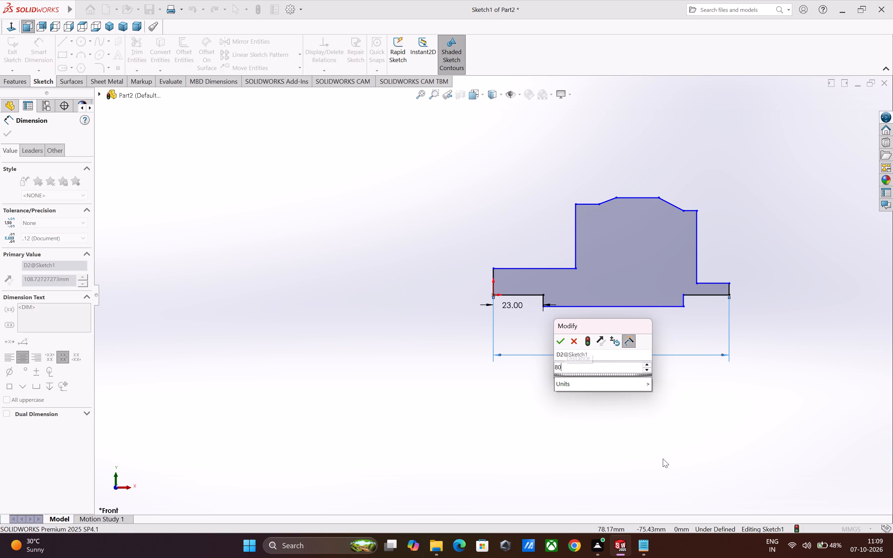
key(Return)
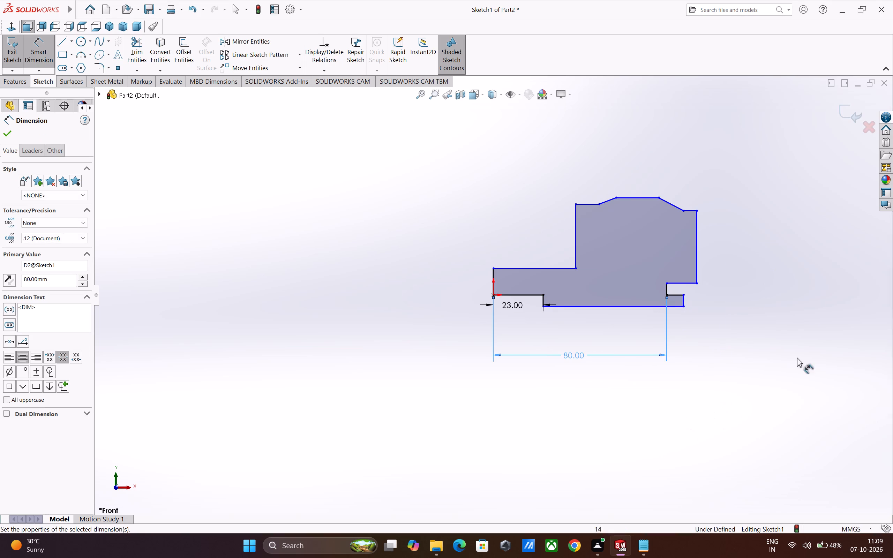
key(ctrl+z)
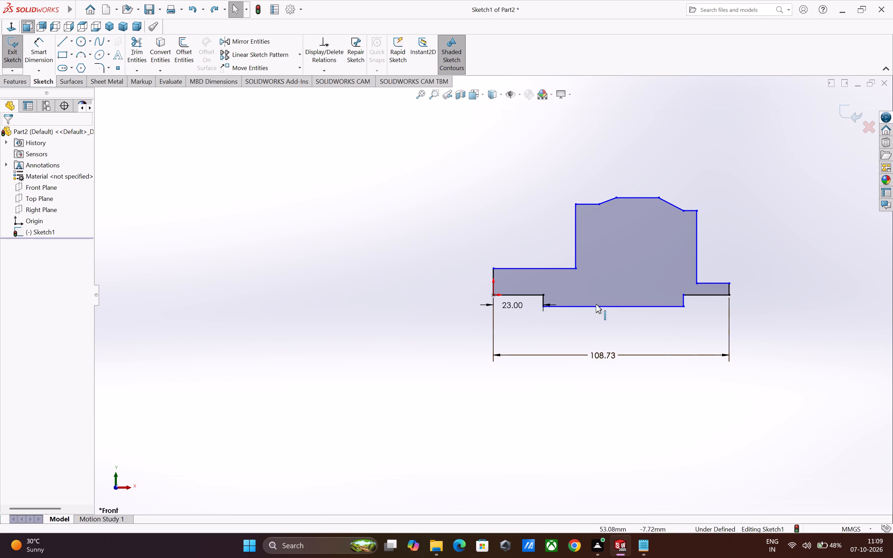
Dimension the bottom horizontal edge at the end farthest from the origin to 23 mm.
click(42, 57)
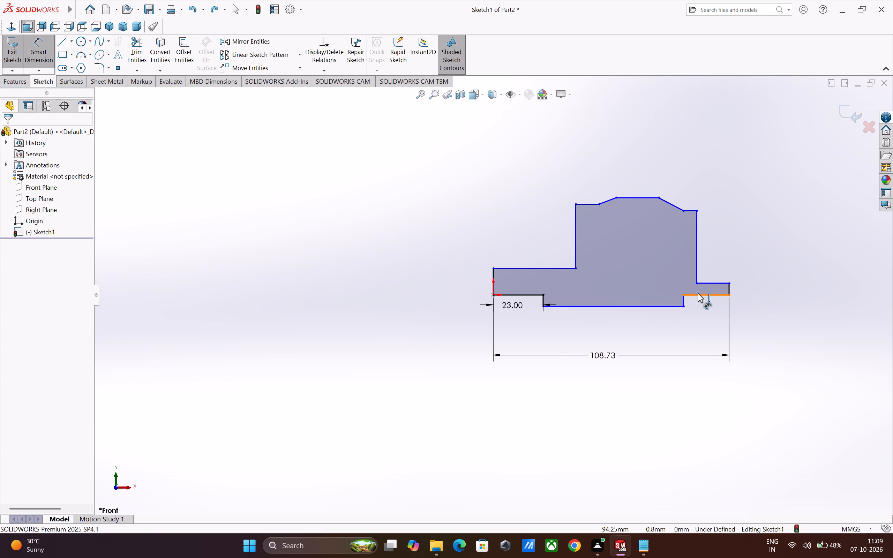
click(698, 295)
click(701, 308)
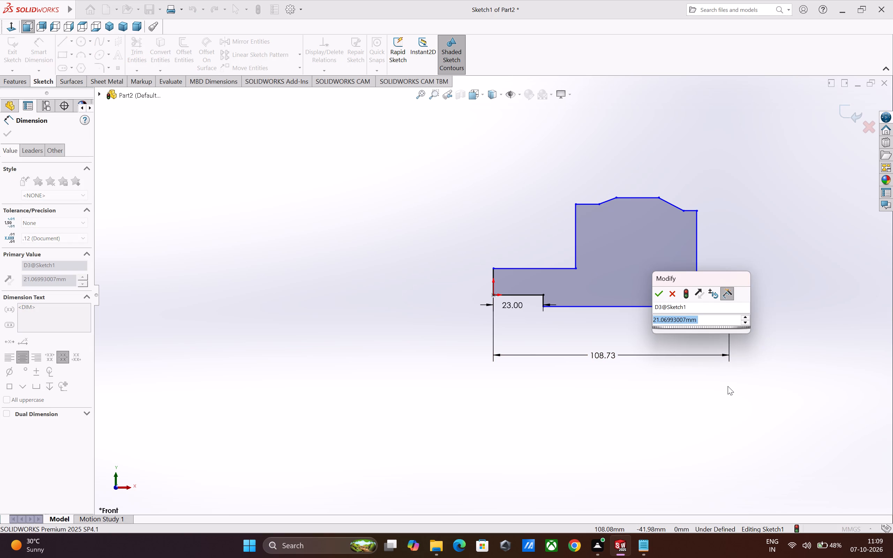
key(2)
key(3)
key(Return)
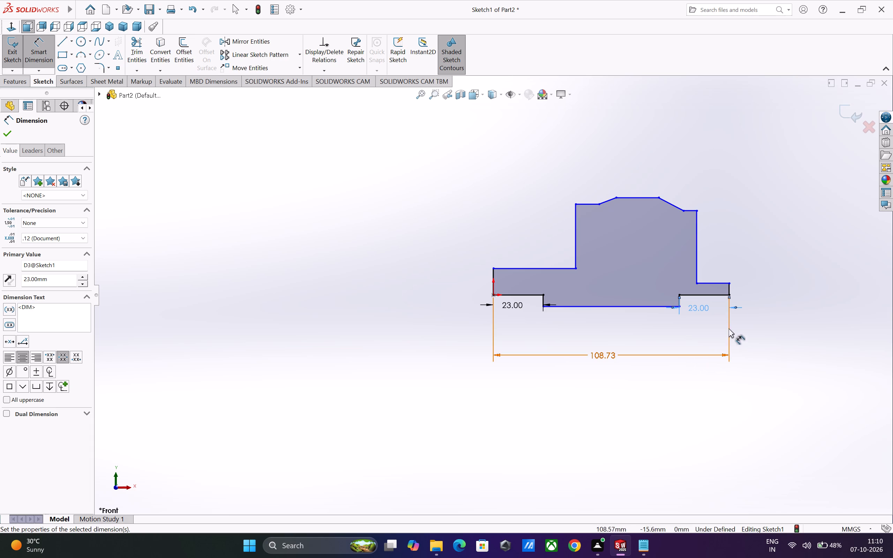
Set the profile's overall width dimension to 80 mm.
click(608, 355)
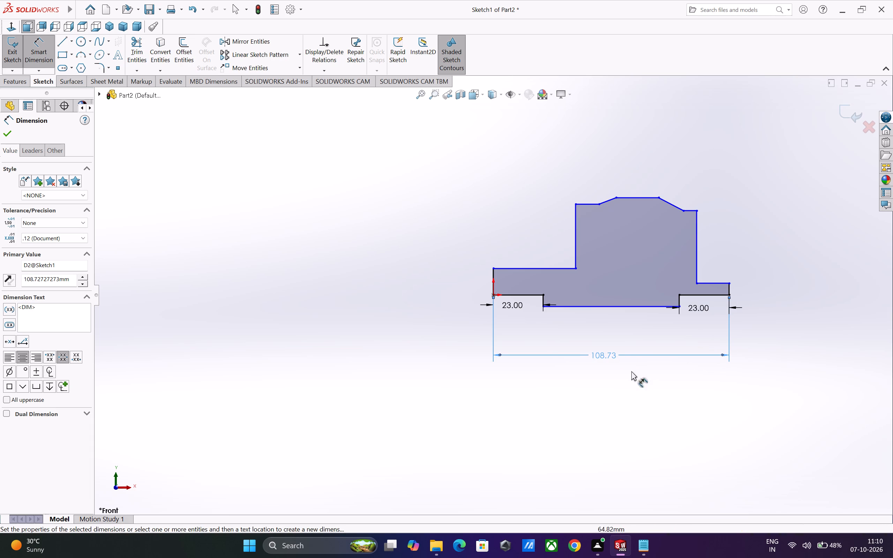
click(605, 359)
click(602, 349)
triple_click(604, 355)
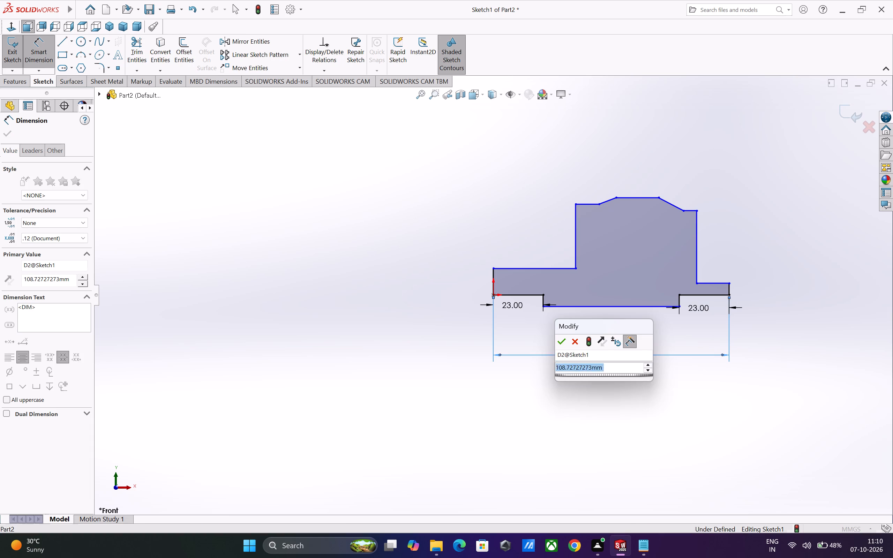
double_click(608, 366)
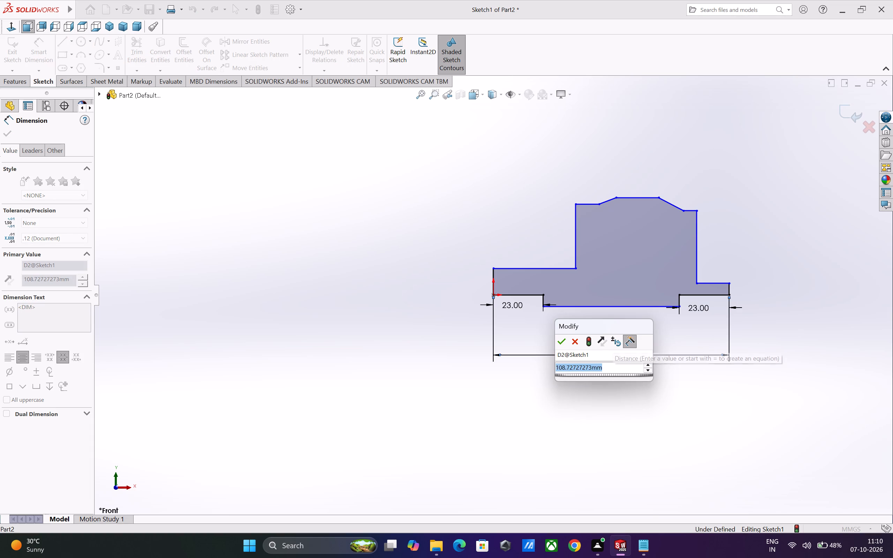
key(8)
key(0)
key(Return)
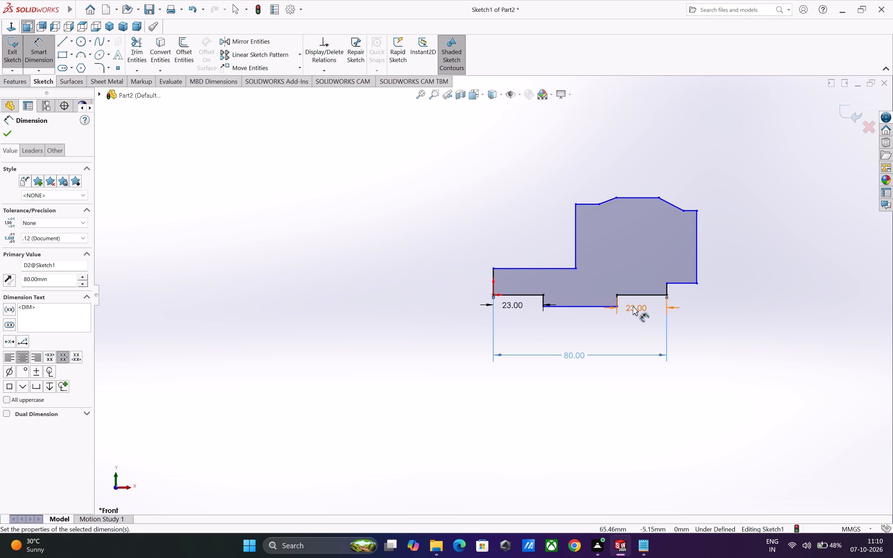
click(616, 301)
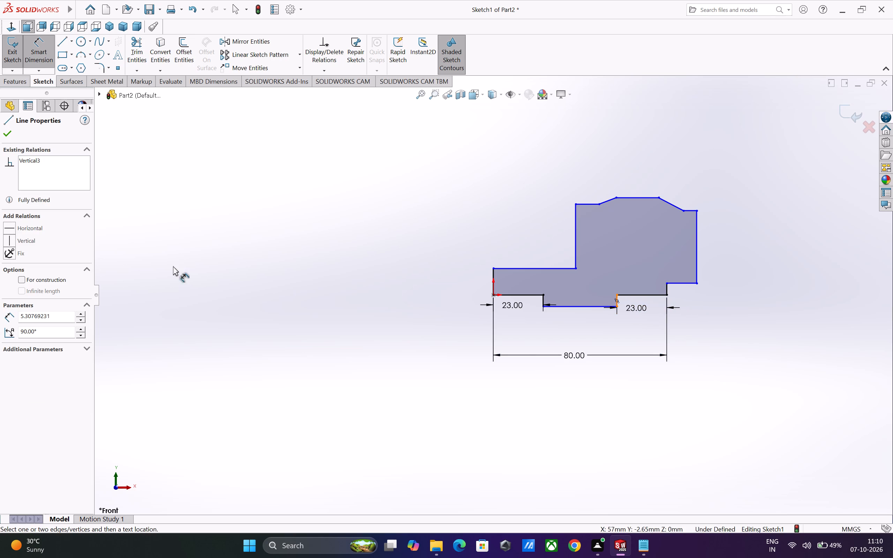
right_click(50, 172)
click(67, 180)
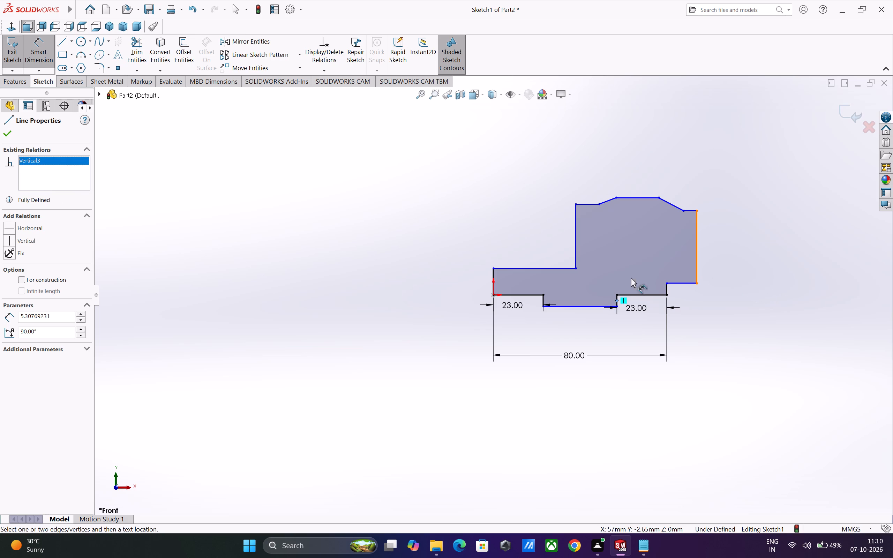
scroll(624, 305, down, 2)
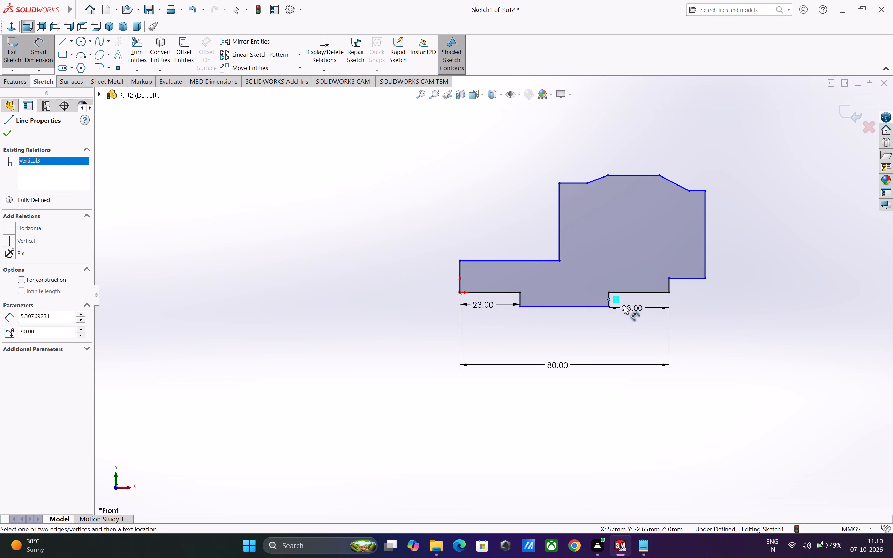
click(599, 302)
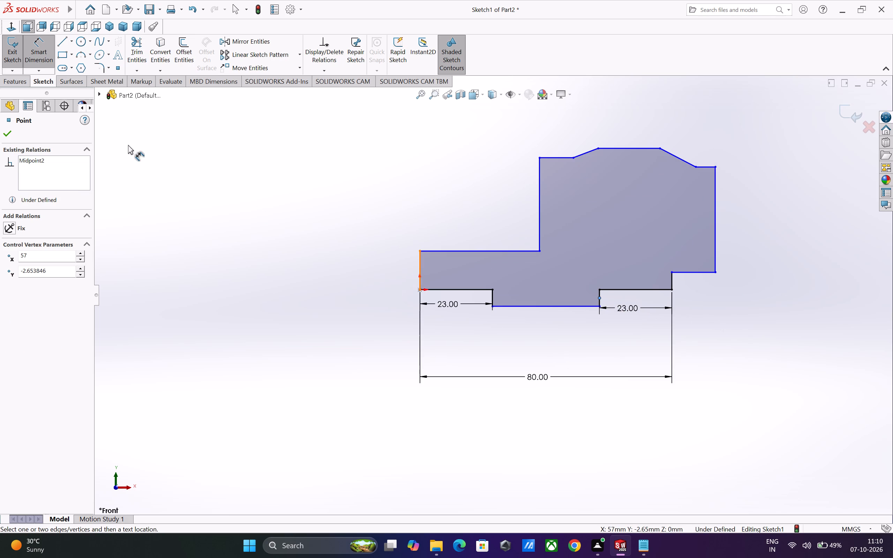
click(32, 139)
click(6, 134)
Dimension the short vertical edge between the bottom edge and the raised 23 mm edge farthest from the origin to 5 mm.
click(35, 45)
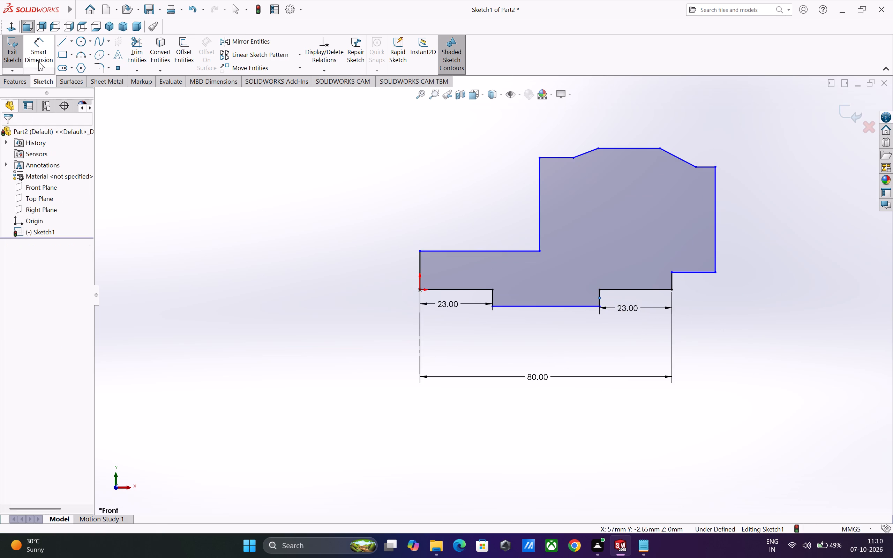
click(39, 50)
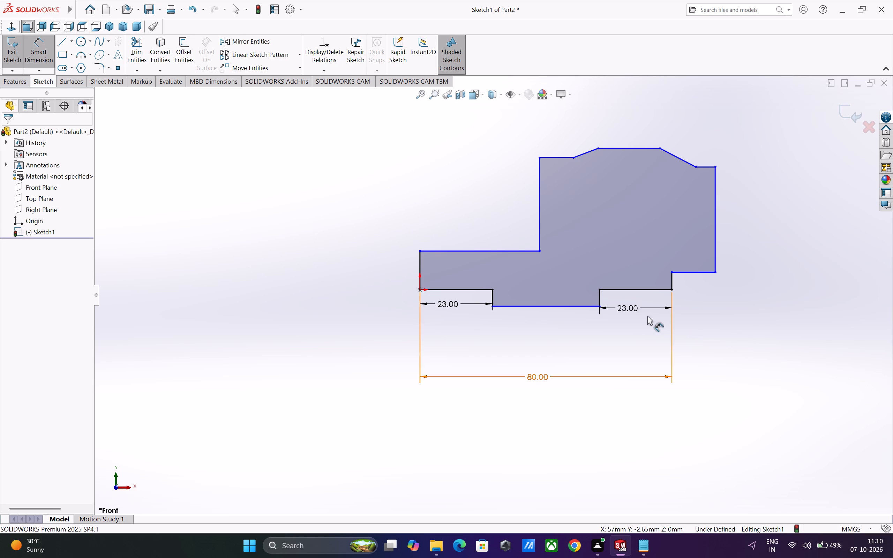
click(599, 301)
click(703, 298)
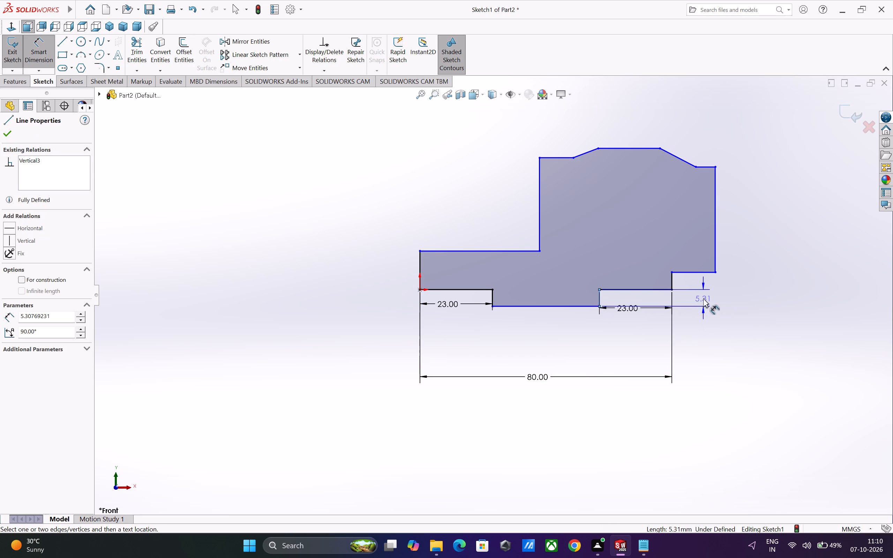
key(5)
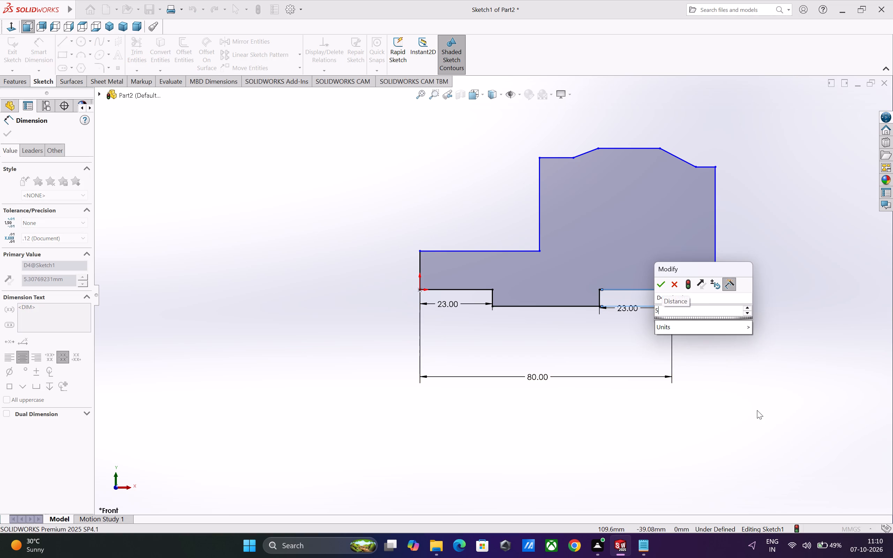
key(Return)
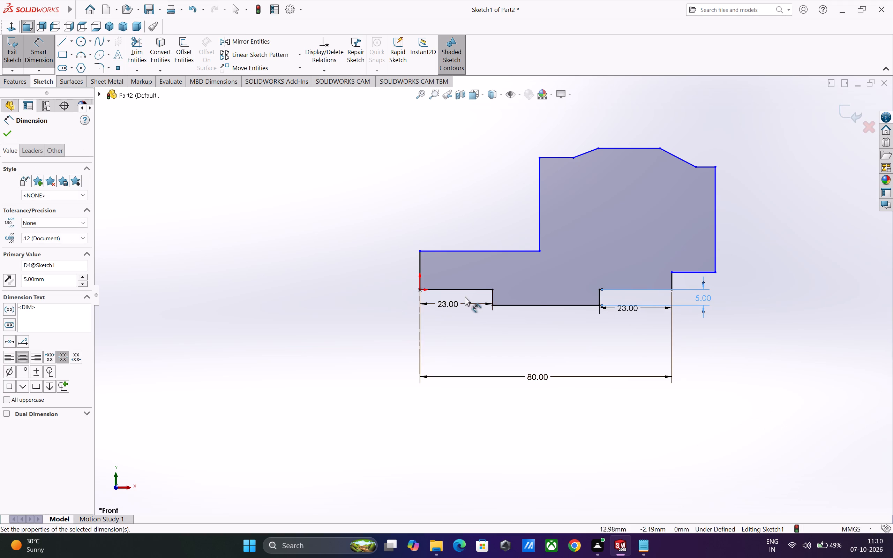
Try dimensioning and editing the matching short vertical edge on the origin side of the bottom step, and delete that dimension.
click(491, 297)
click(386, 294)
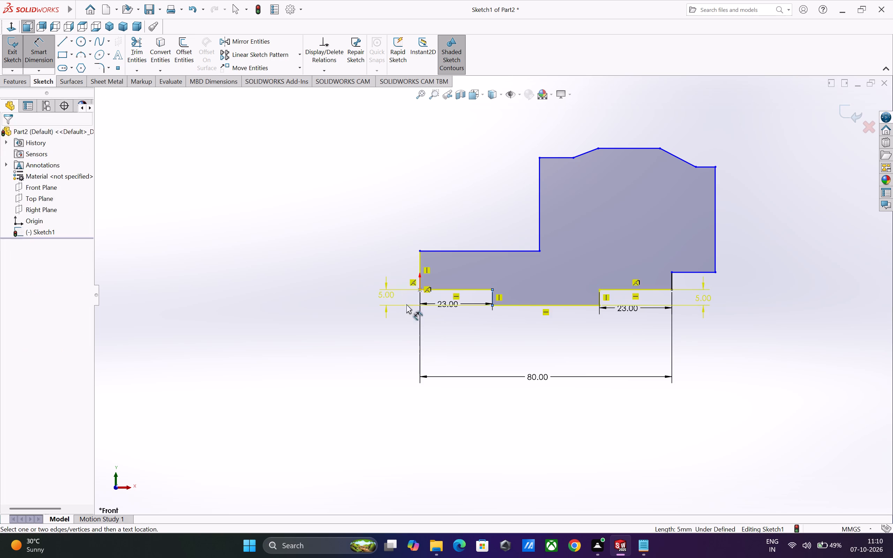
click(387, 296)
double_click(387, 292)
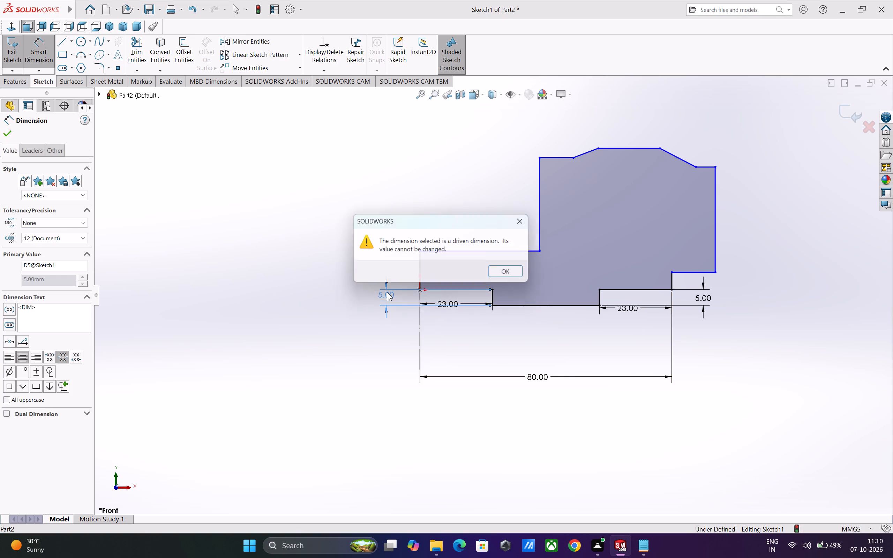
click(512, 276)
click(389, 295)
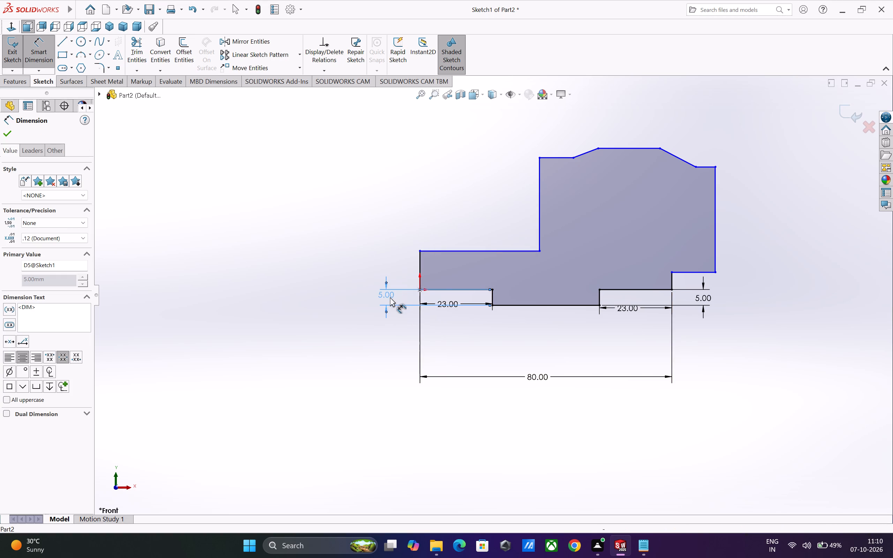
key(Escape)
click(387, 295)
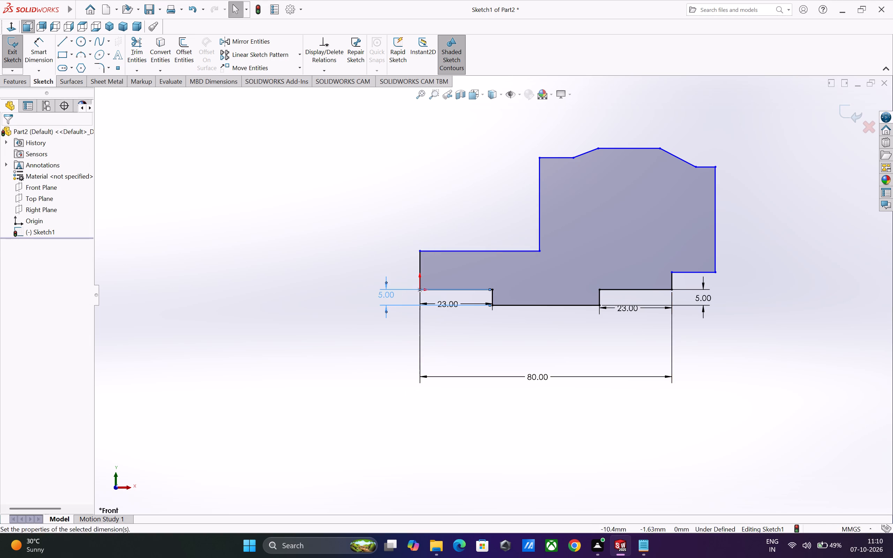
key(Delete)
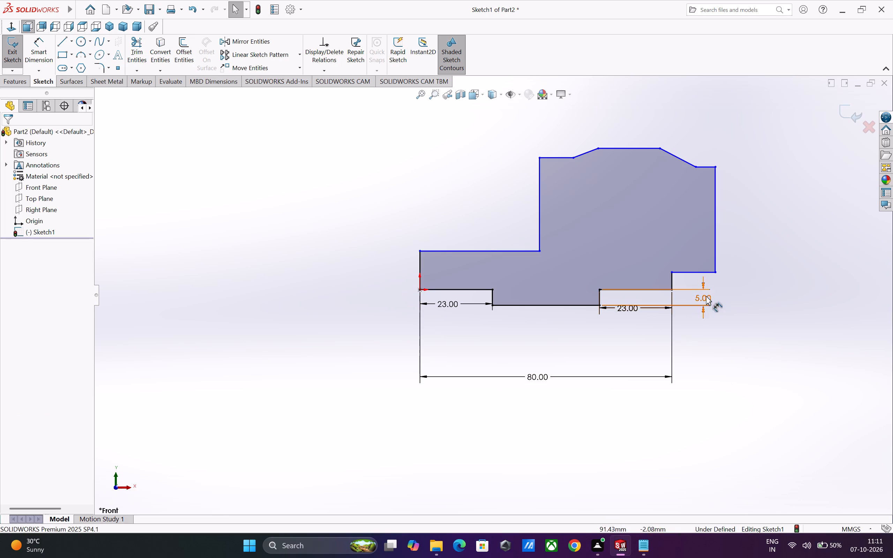
Dimension the short vertical edge at the end of the base farthest from the origin to 6 mm.
click(672, 281)
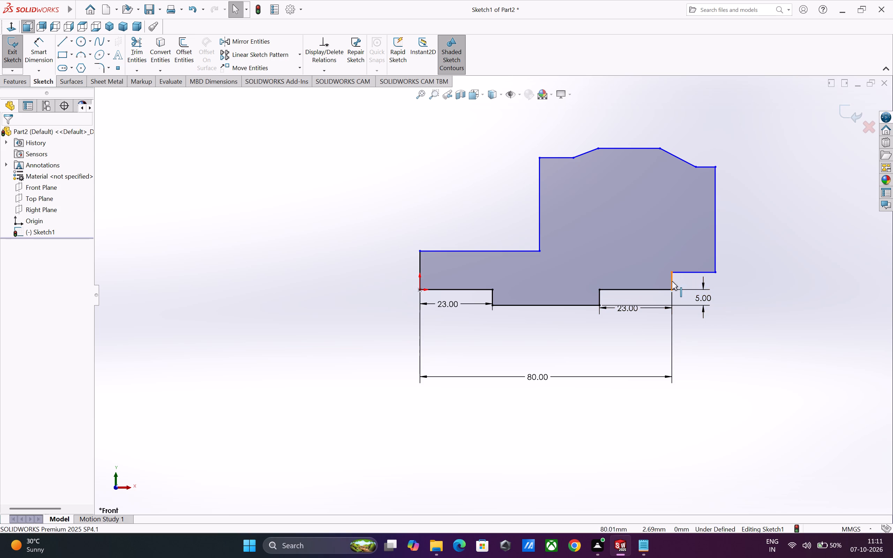
drag(397, 203, 391, 199)
click(28, 47)
click(671, 279)
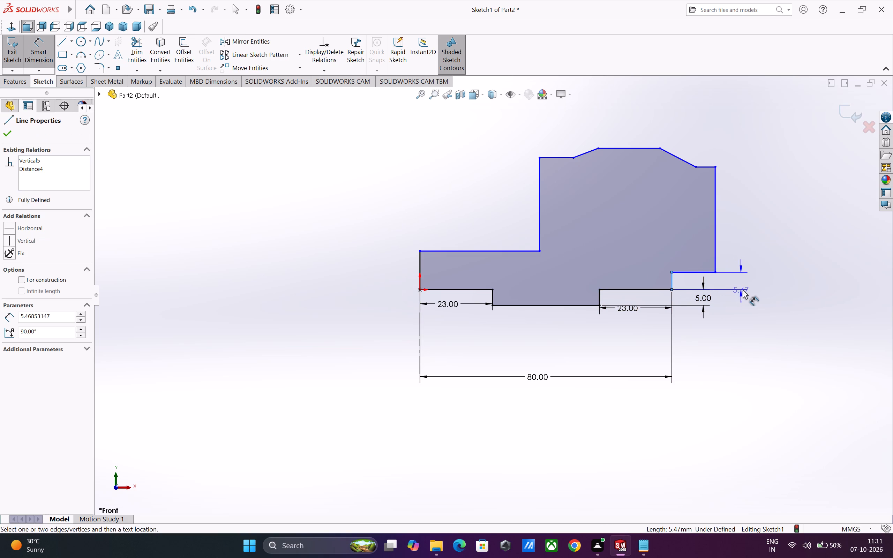
click(752, 283)
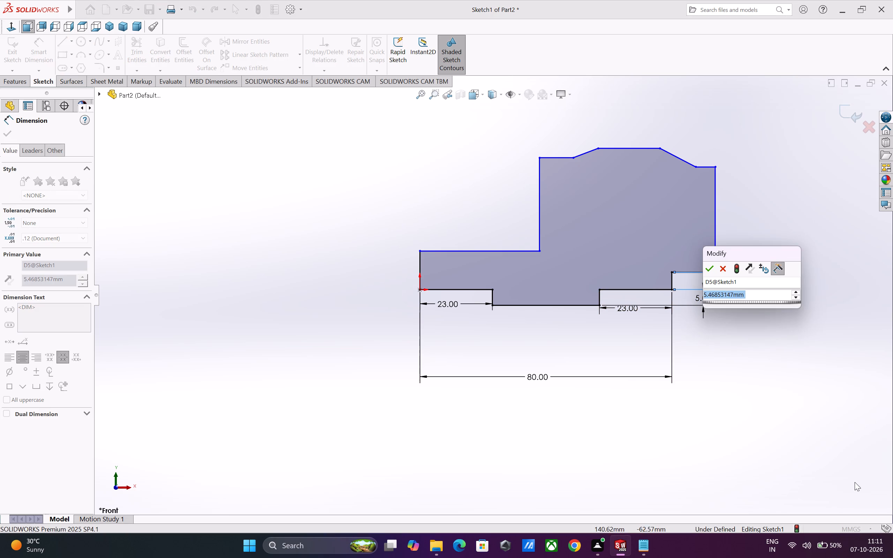
key(6)
key(Return)
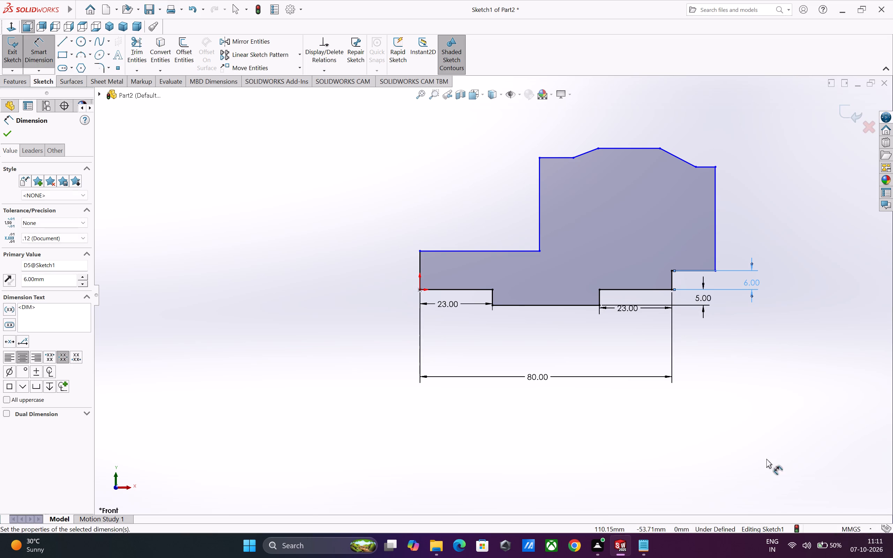
Dimension the vertical end edge of the base at the origin to 6 mm.
click(420, 269)
click(376, 267)
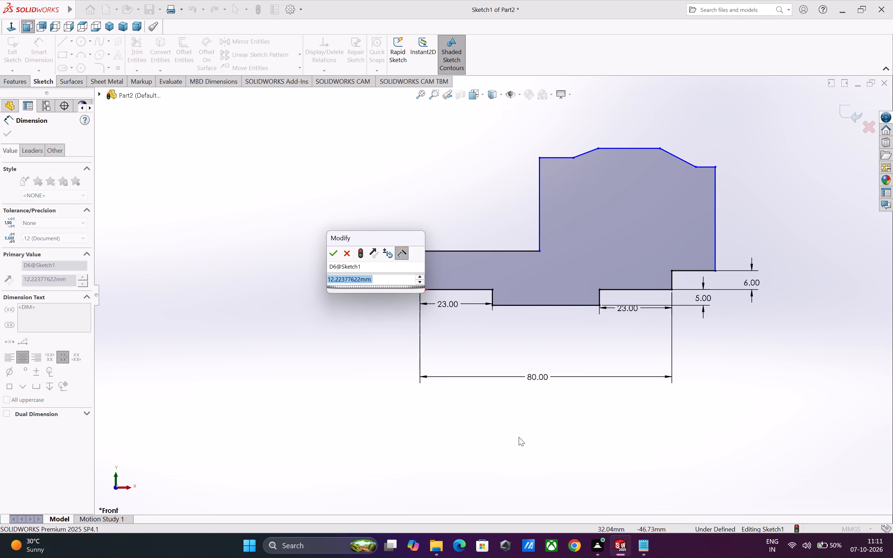
key(6)
key(Return)
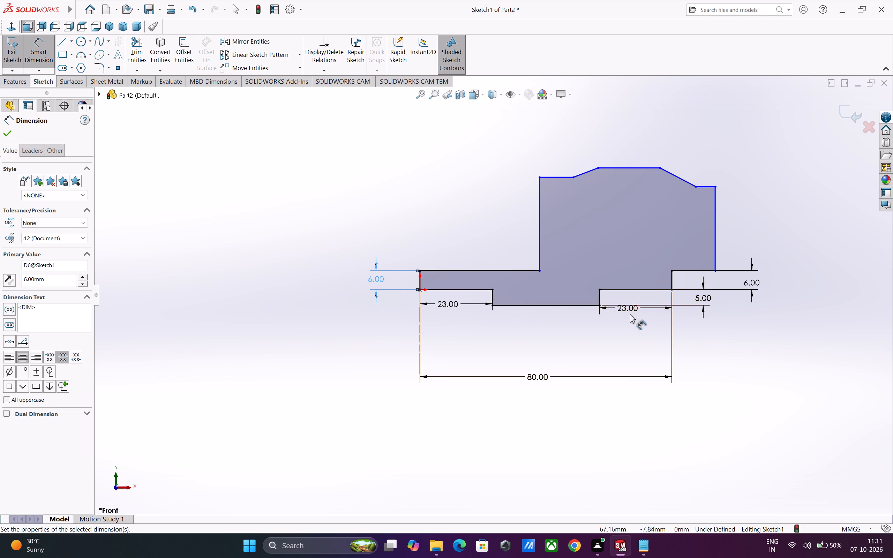
Dimension the height from the lowest bottom edge to the short upper ledge farthest from the origin to 35 mm.
click(586, 305)
click(705, 185)
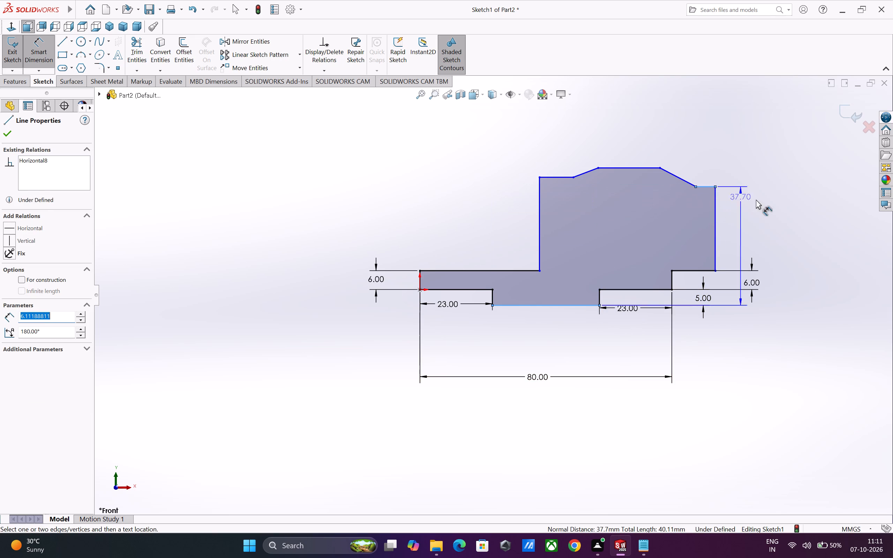
click(806, 240)
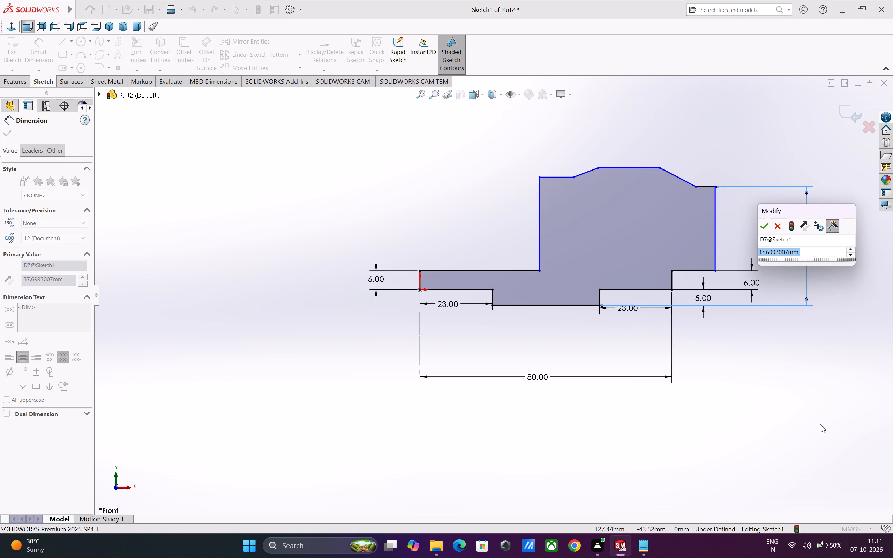
key(3)
key(5)
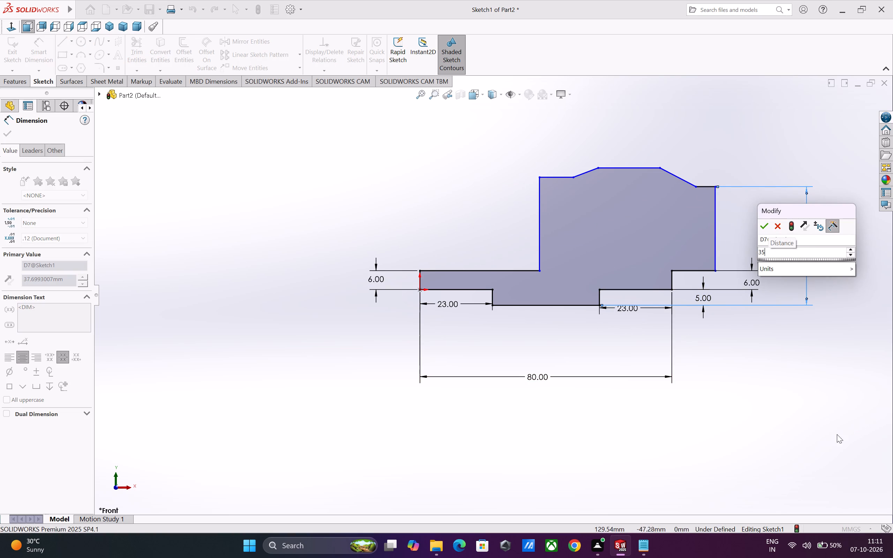
key(Return)
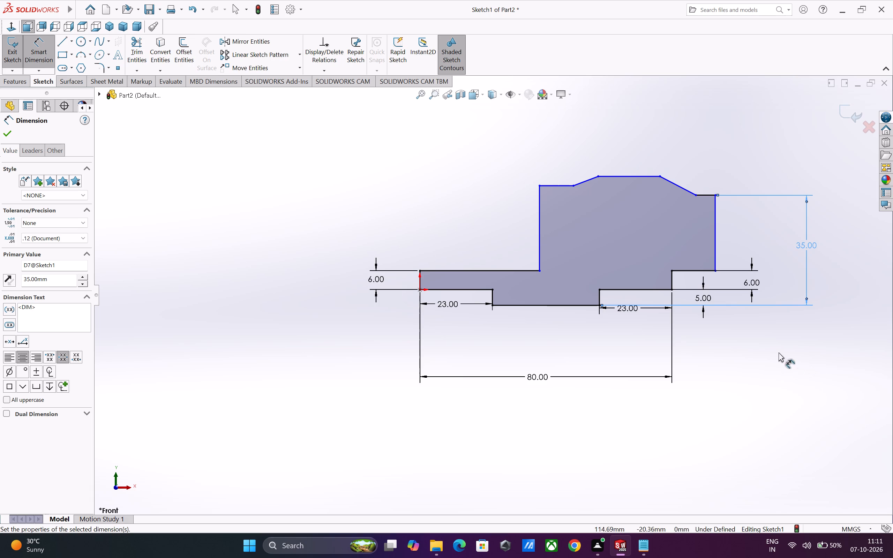
Dimension the overall height from the lowest bottom edge to the topmost horizontal edge to 40 mm.
click(580, 304)
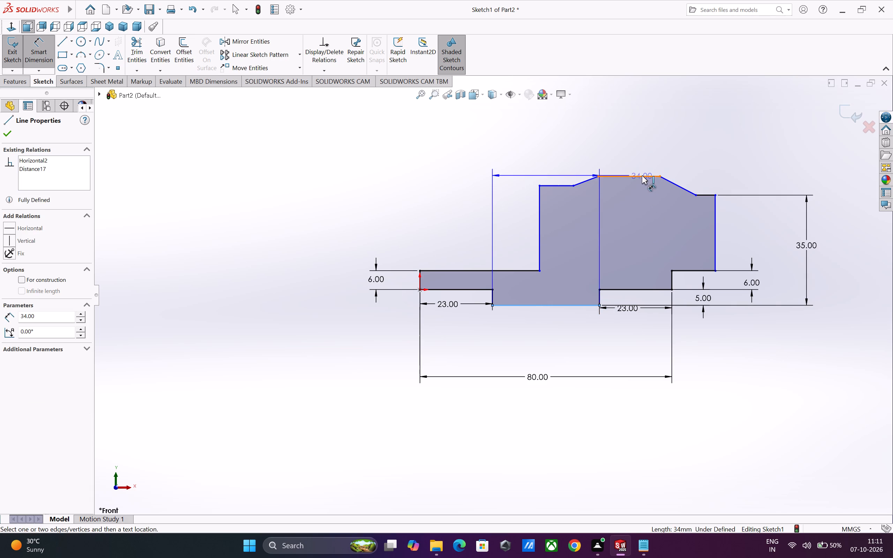
click(642, 175)
click(849, 221)
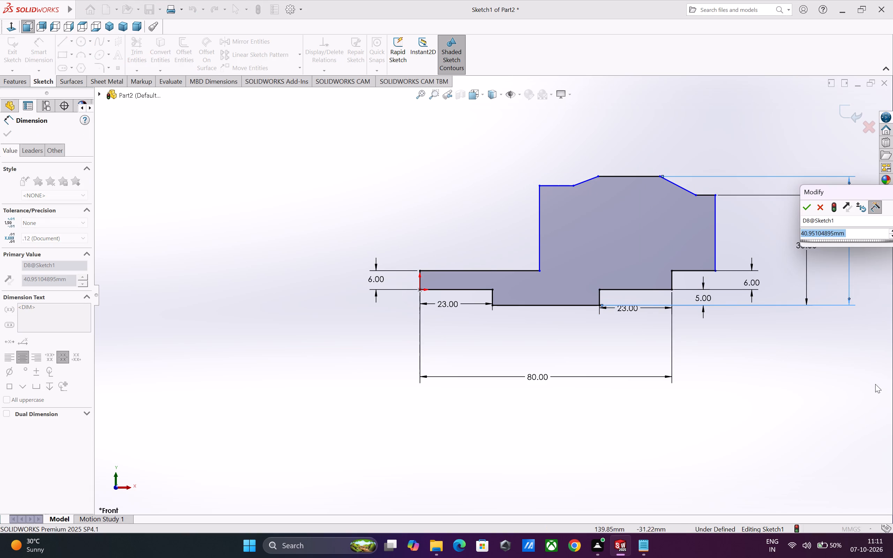
key(4)
key(0)
key(Return)
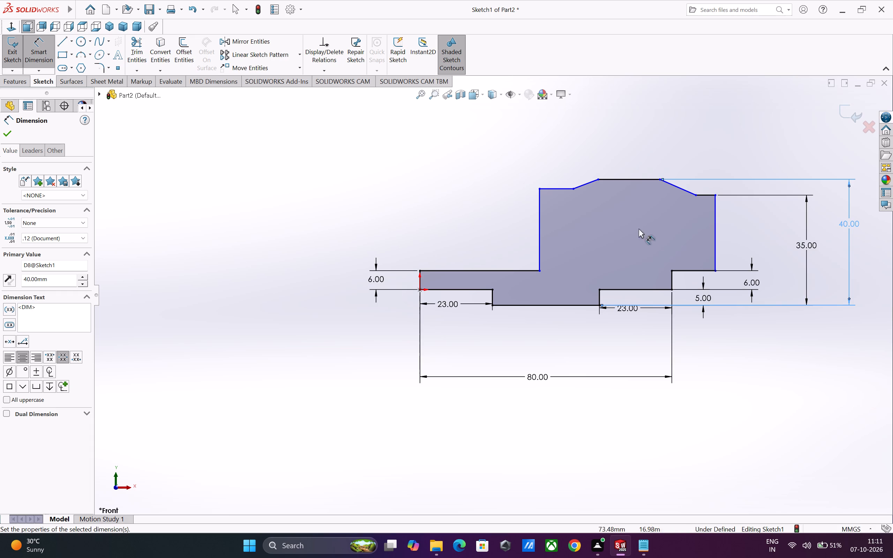
Dimension the topmost horizontal edge's length to 20 mm.
click(622, 180)
click(623, 164)
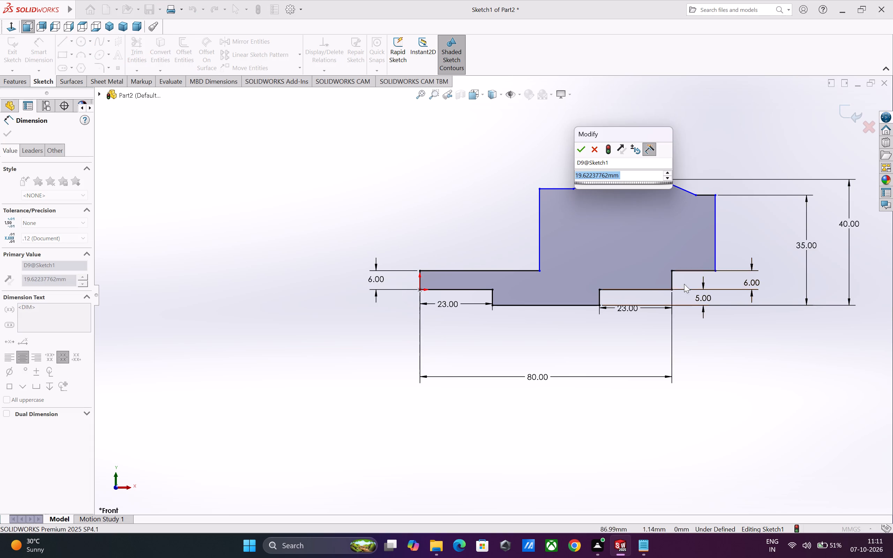
key(2)
key(0)
key(Return)
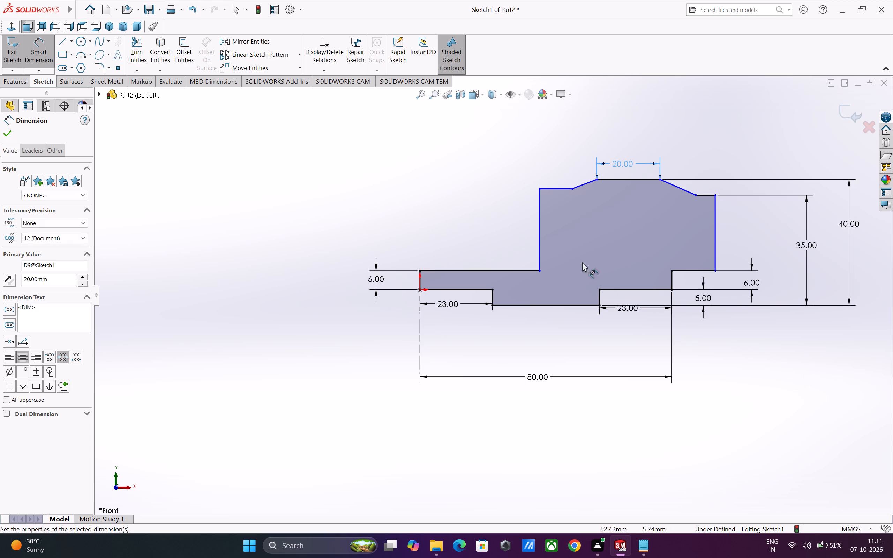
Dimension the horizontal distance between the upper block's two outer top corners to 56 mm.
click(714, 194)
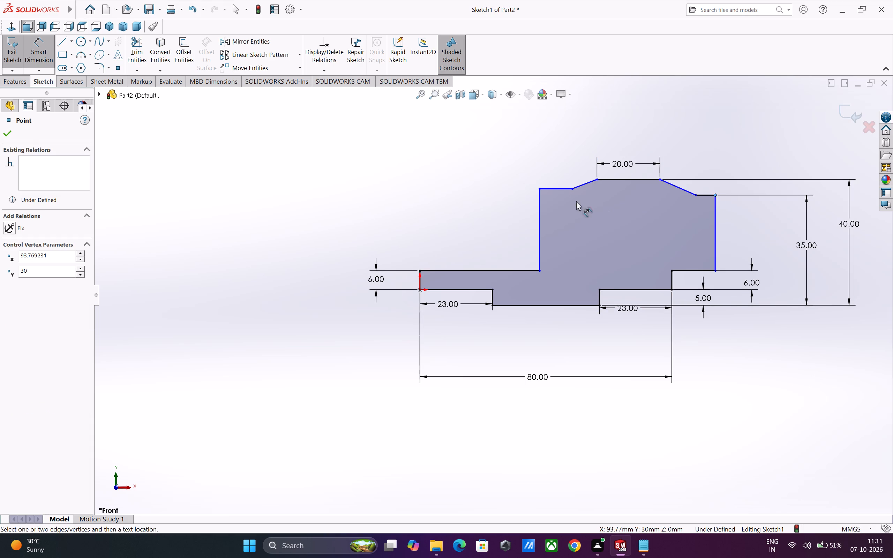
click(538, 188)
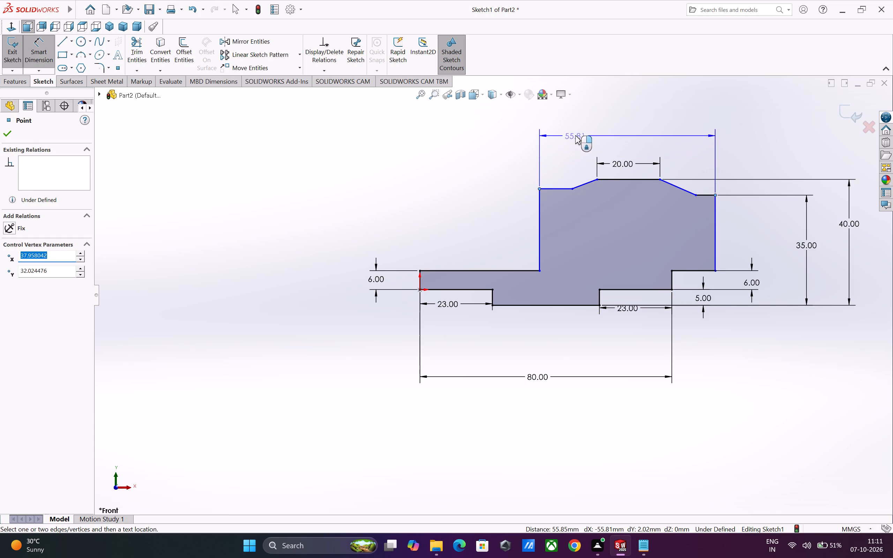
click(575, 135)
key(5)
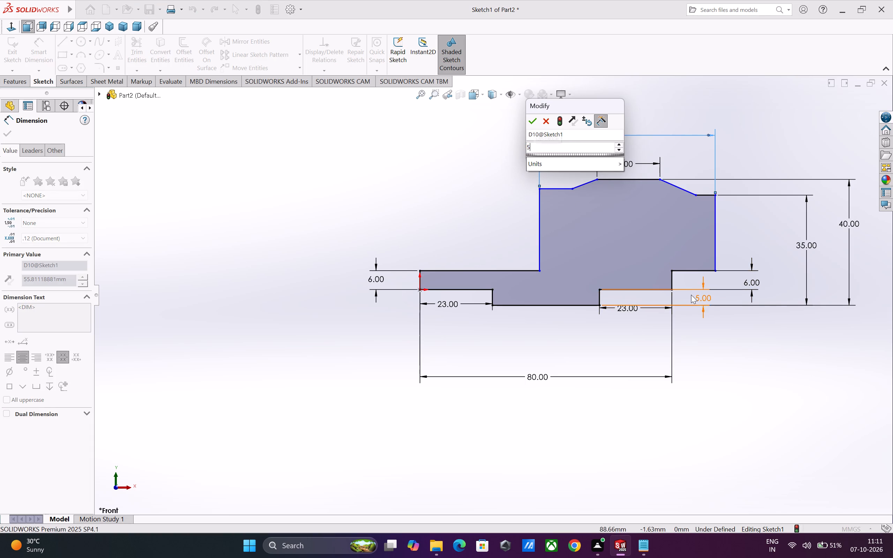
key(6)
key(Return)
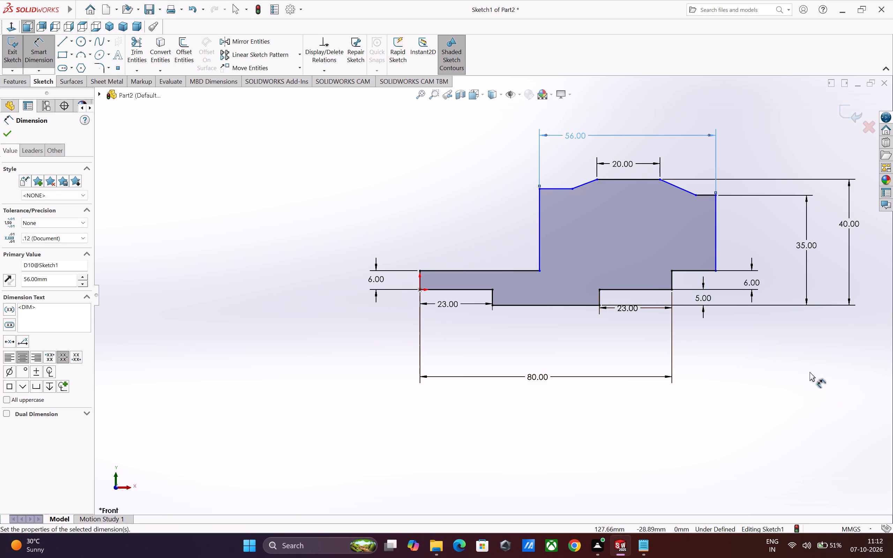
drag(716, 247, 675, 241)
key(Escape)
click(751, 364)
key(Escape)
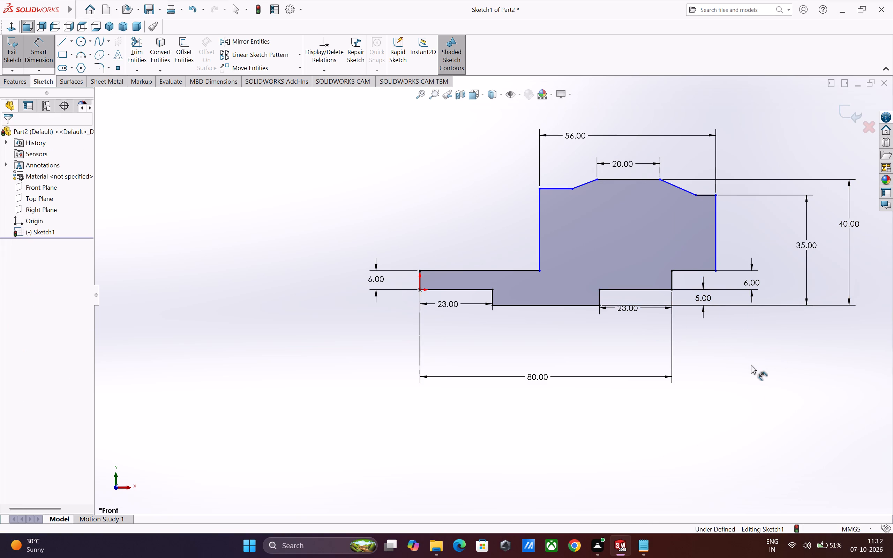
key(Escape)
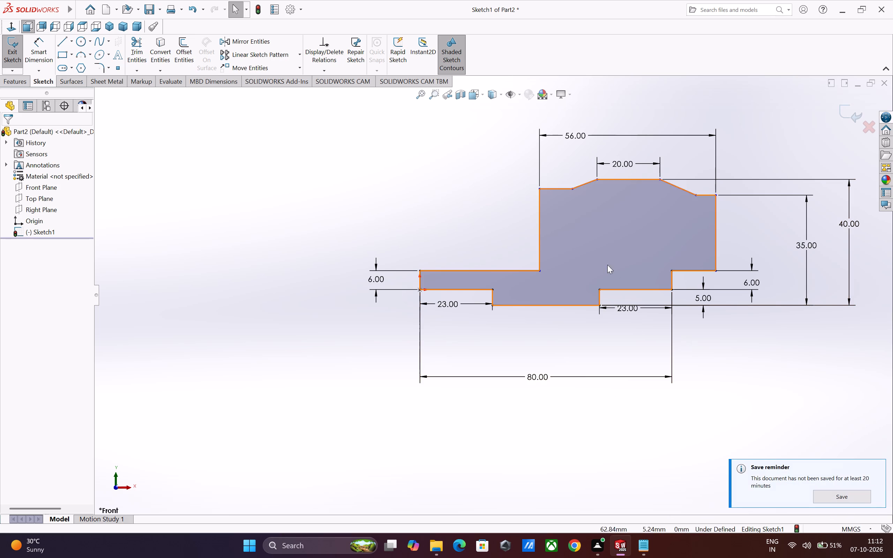
Dimension the base's upper ledge on the origin side to 21 mm.
click(43, 54)
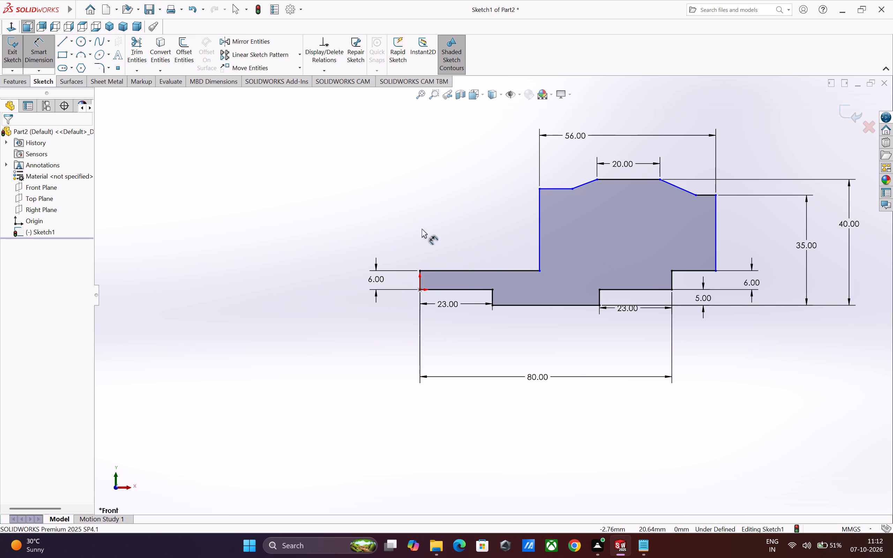
click(459, 270)
click(458, 251)
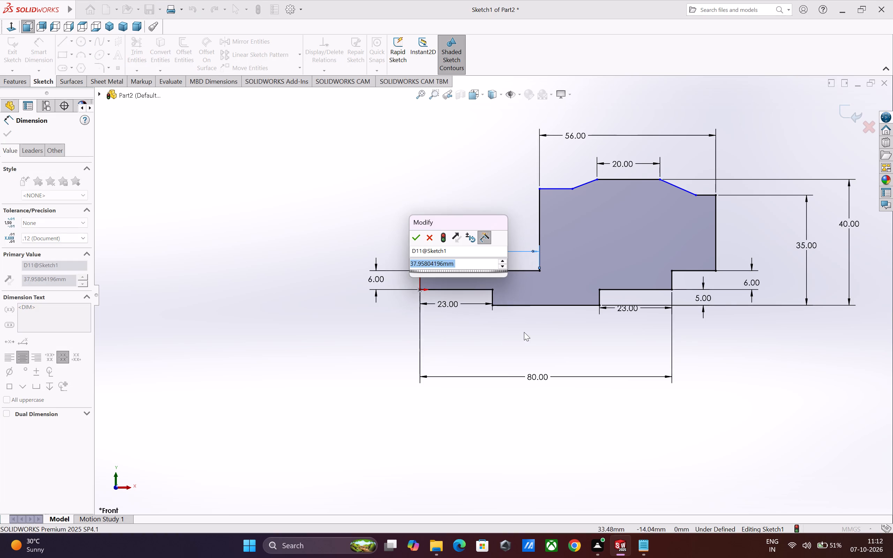
text(21)
key(Return)
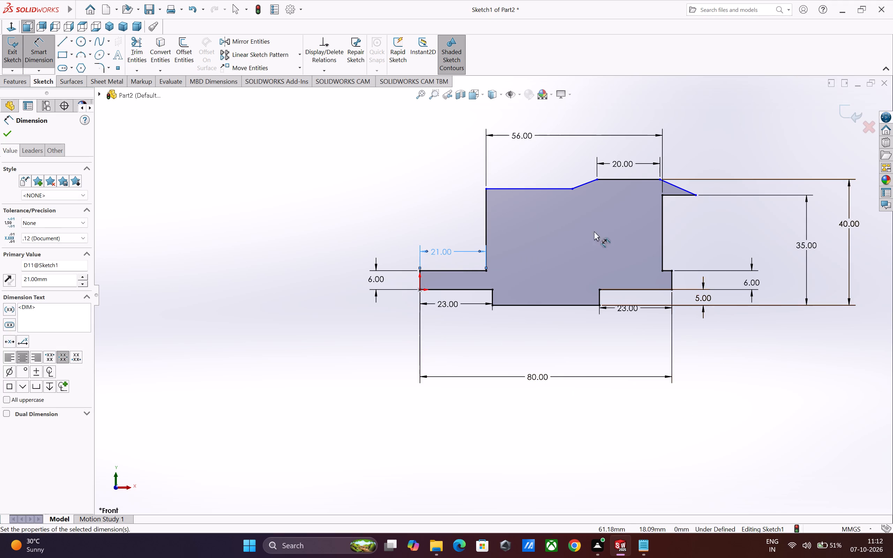
click(45, 50)
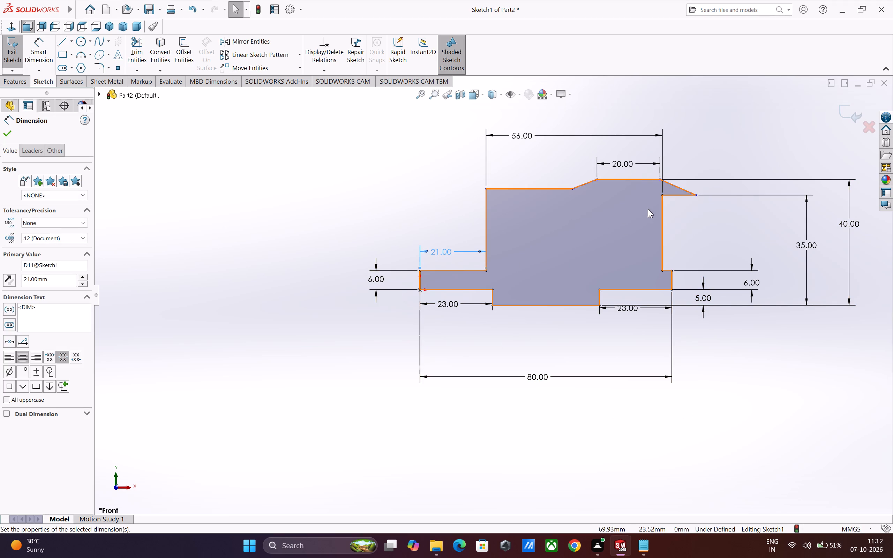
Reposition the two sloped edges and the topmost edge so both slopes descend outward inside the upper block's width.
drag(681, 189, 632, 188)
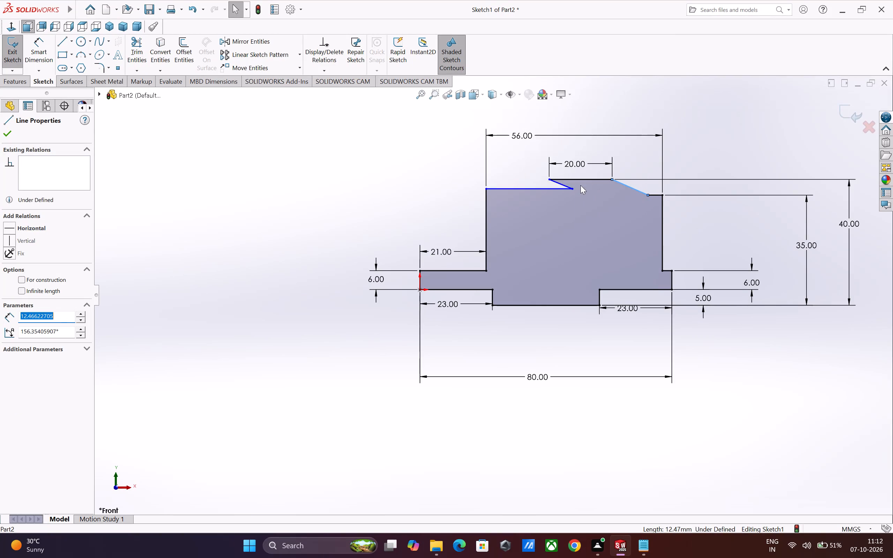
drag(563, 184, 539, 180)
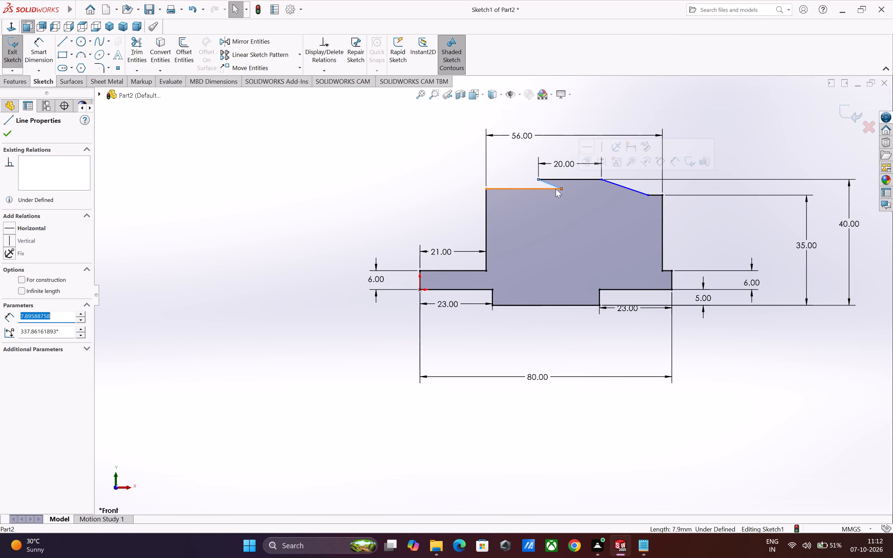
drag(561, 189, 528, 188)
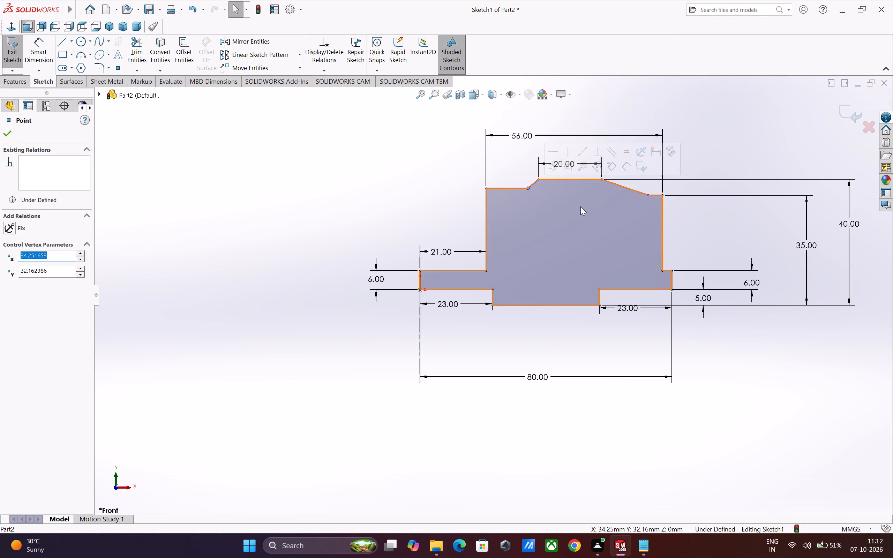
drag(601, 178, 617, 179)
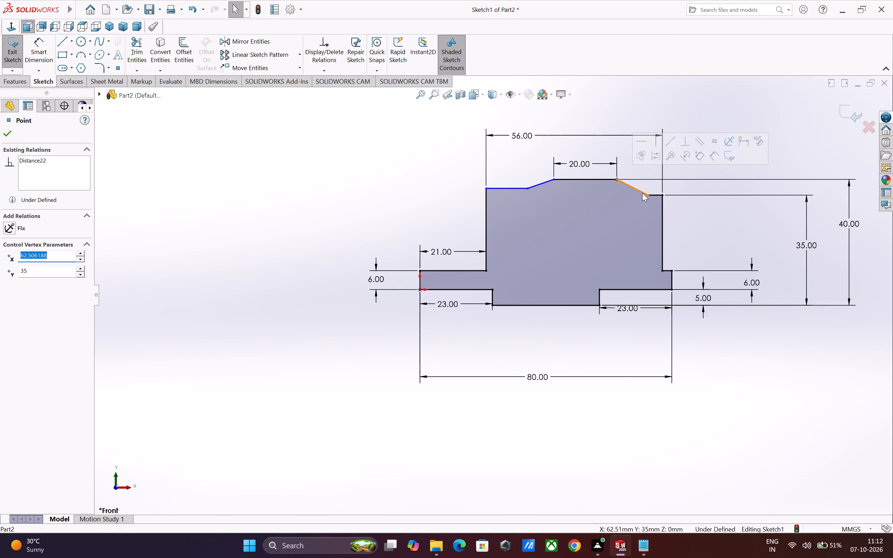
Lower the short upper ledge on the origin side to about the level of the opposite ledge.
drag(527, 188, 529, 192)
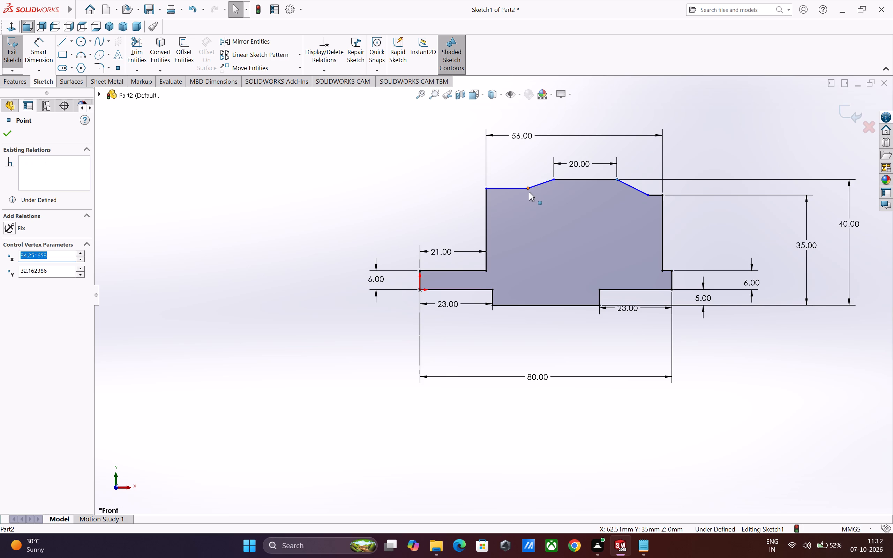
drag(529, 192, 529, 194)
drag(515, 187, 514, 196)
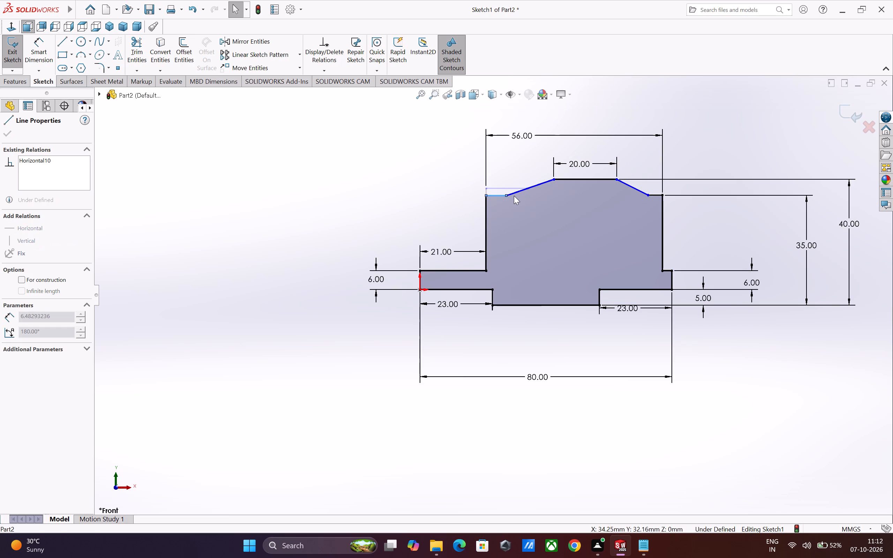
drag(514, 196, 537, 195)
click(392, 204)
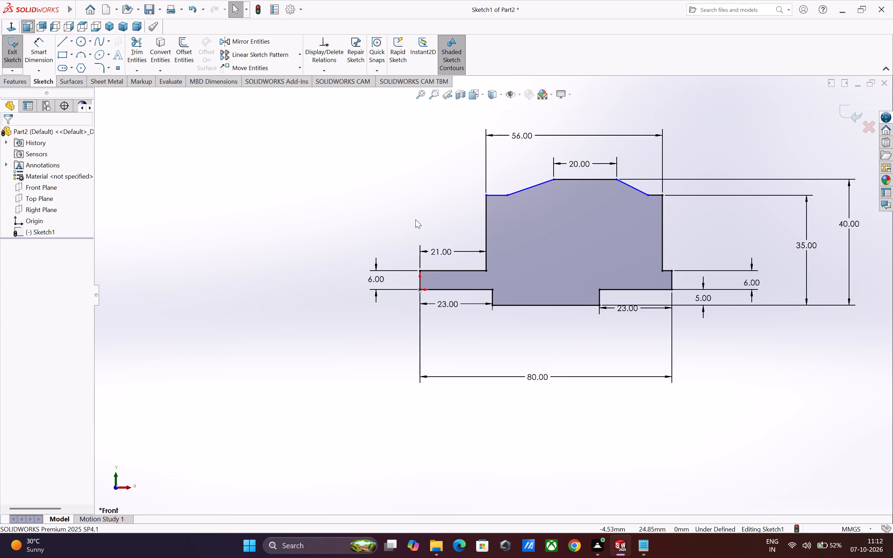
Shift the far sloped edge and topmost edge toward the origin, and try to move the block's far vertical side inward.
drag(663, 258, 638, 252)
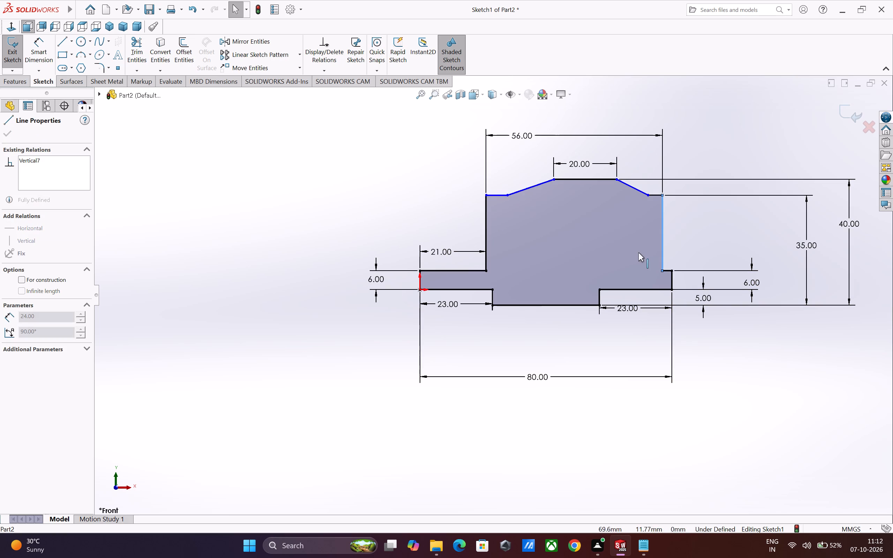
drag(638, 252, 633, 251)
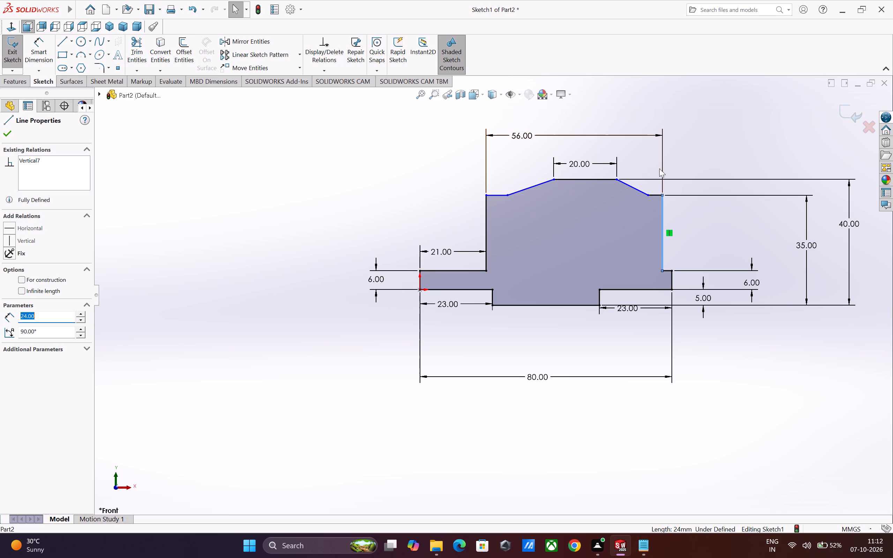
drag(628, 186, 615, 184)
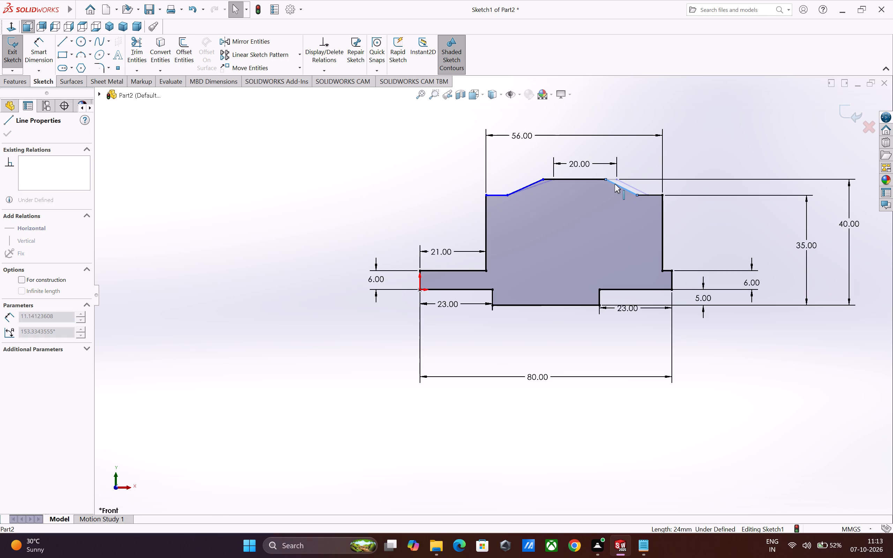
drag(615, 184, 605, 183)
drag(662, 253, 653, 251)
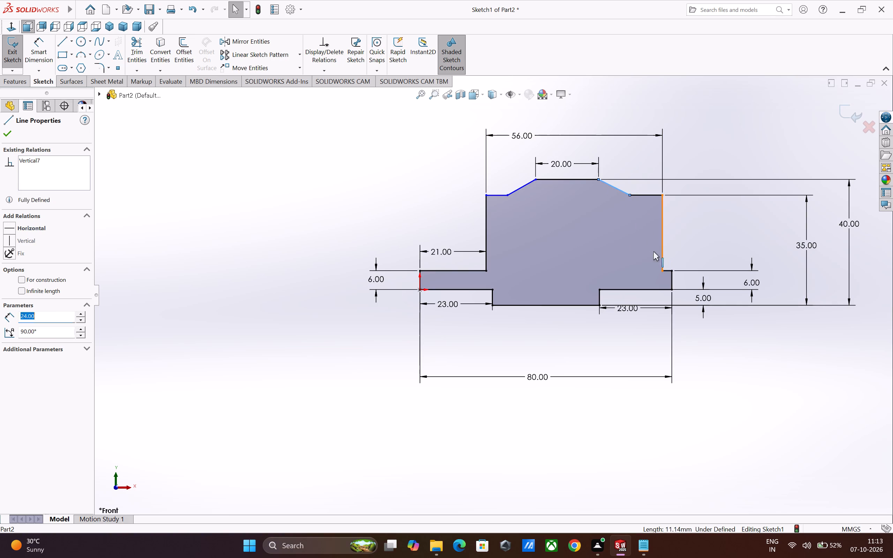
drag(653, 251, 645, 249)
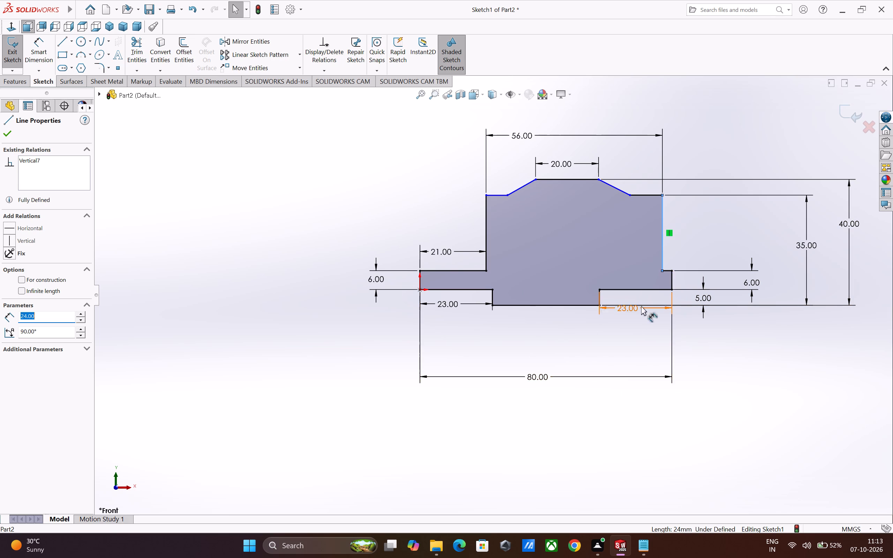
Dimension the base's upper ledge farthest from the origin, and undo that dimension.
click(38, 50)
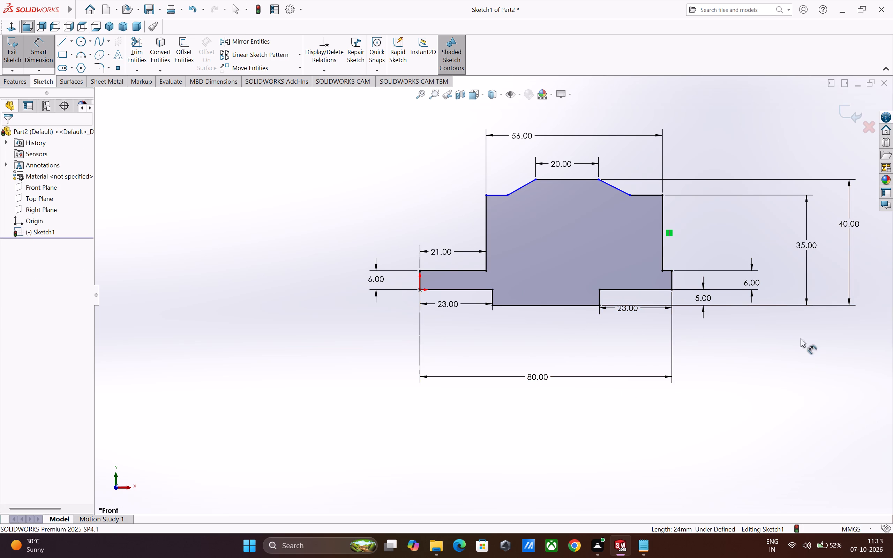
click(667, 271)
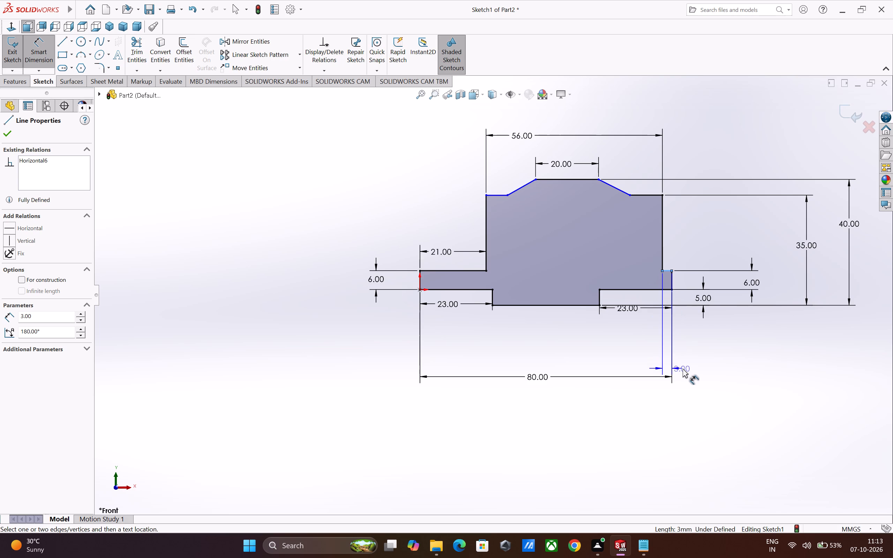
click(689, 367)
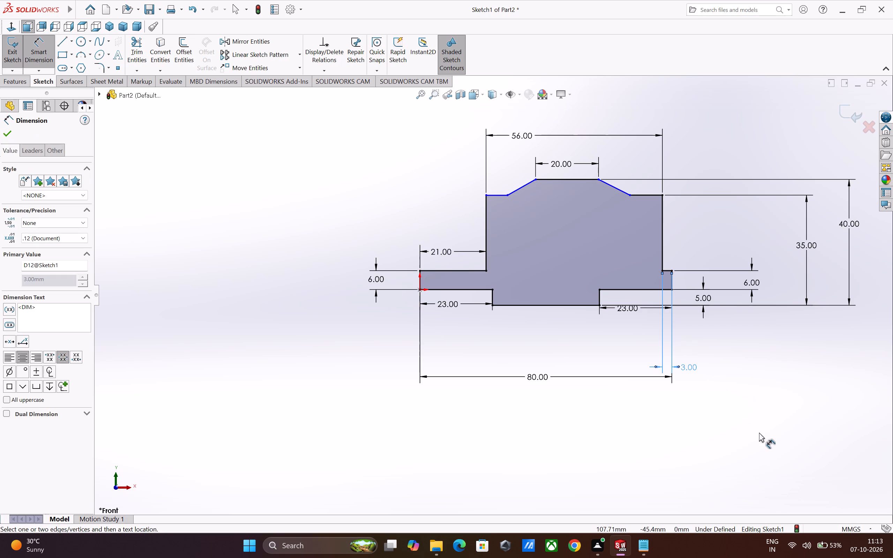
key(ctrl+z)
Delete the topmost edge's 20 mm dimension and the upper block's 56 mm width dimension.
click(569, 165)
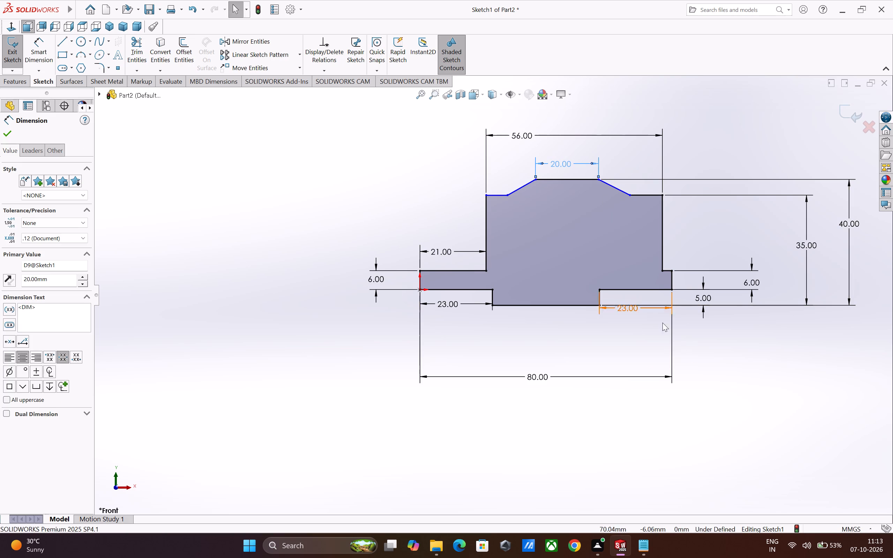
key(Delete)
click(549, 136)
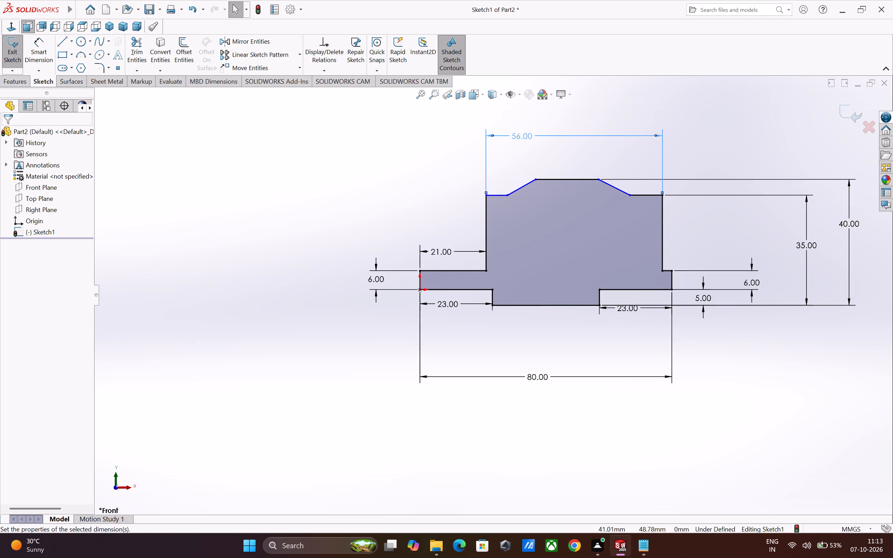
key(Delete)
key(Delete)
Move the block's far vertical side toward the origin and dimension the base ledge beside it to 21 mm.
drag(661, 237, 630, 236)
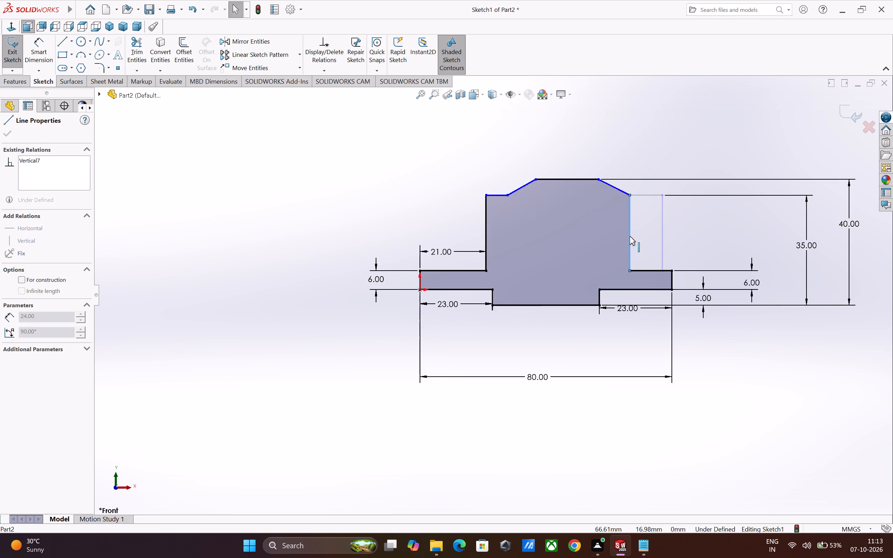
drag(630, 236, 622, 235)
click(42, 66)
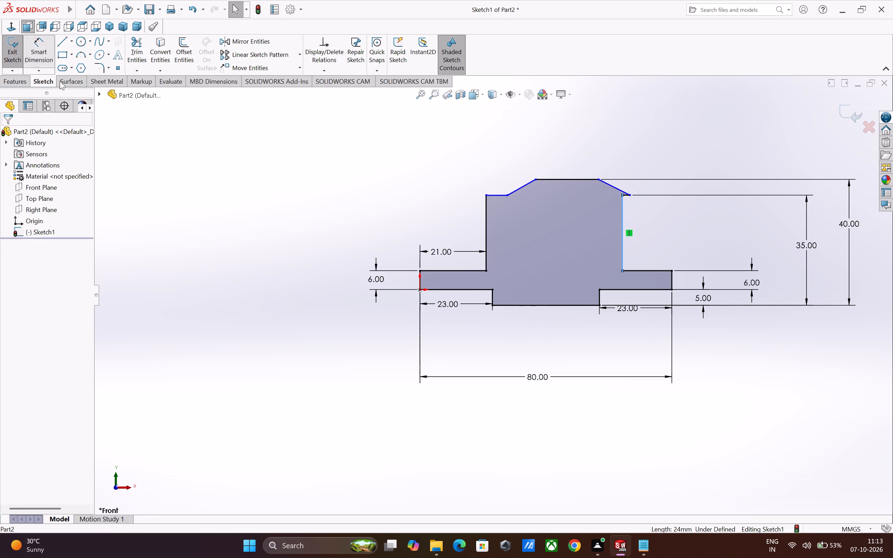
click(643, 272)
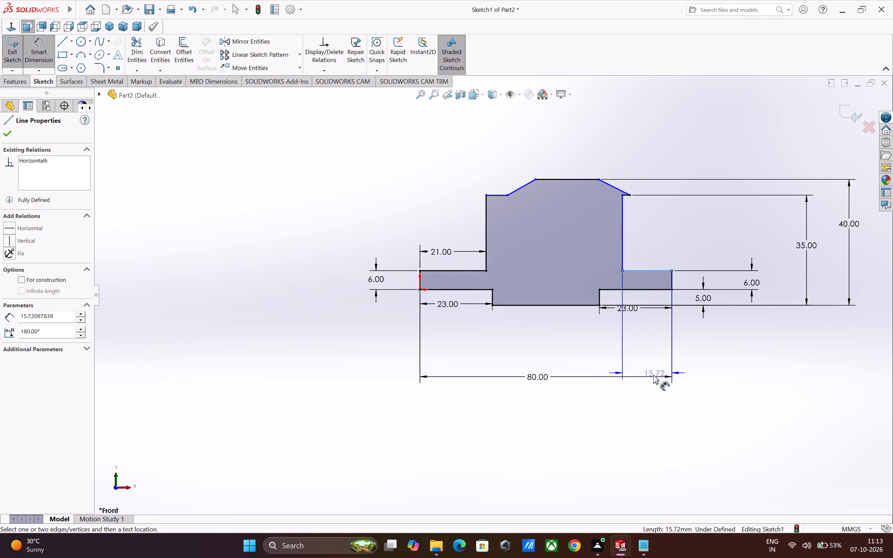
click(652, 402)
key(2)
key(1)
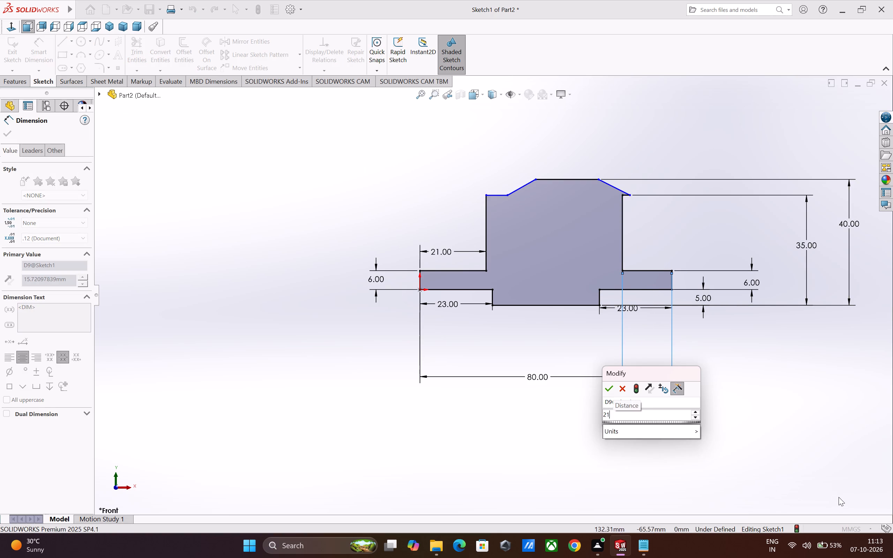
key(Return)
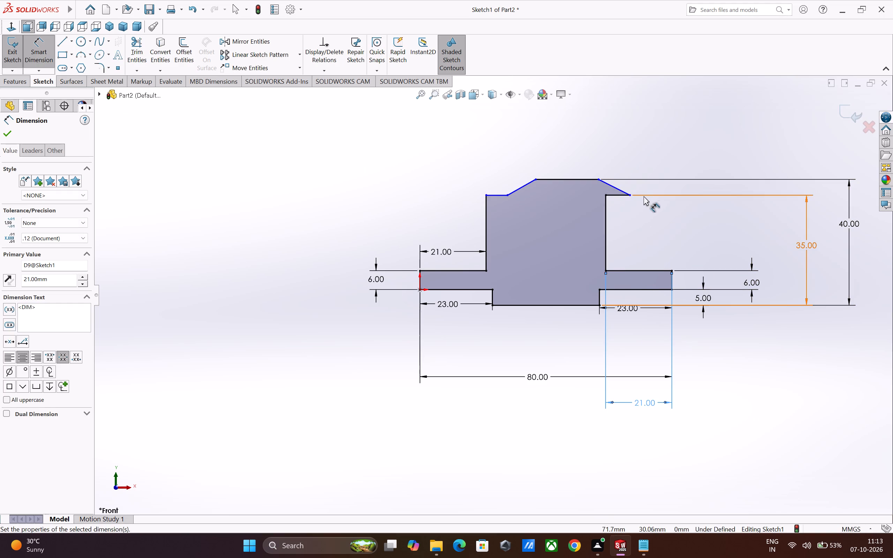
Move the far slope's lower end inward along the block's top and extend the topmost edge toward the origin to about 27 mm long.
drag(630, 195, 593, 193)
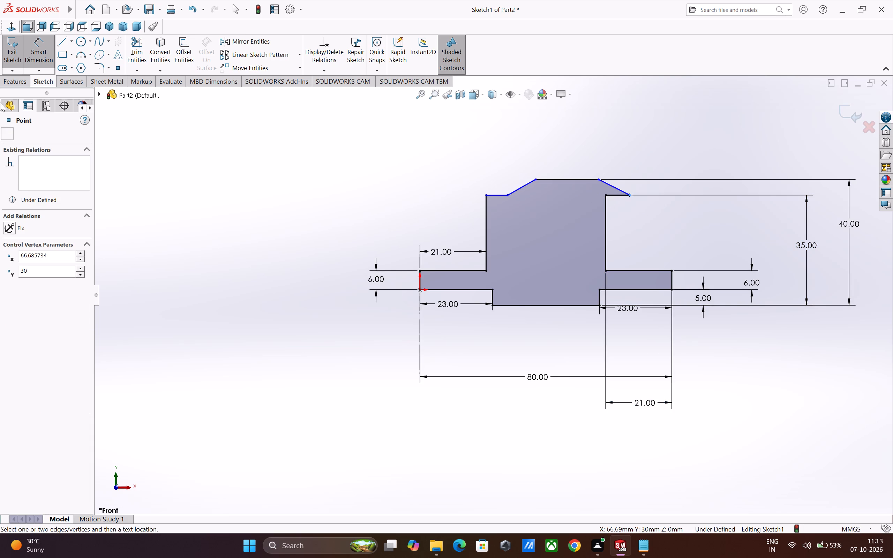
click(6, 134)
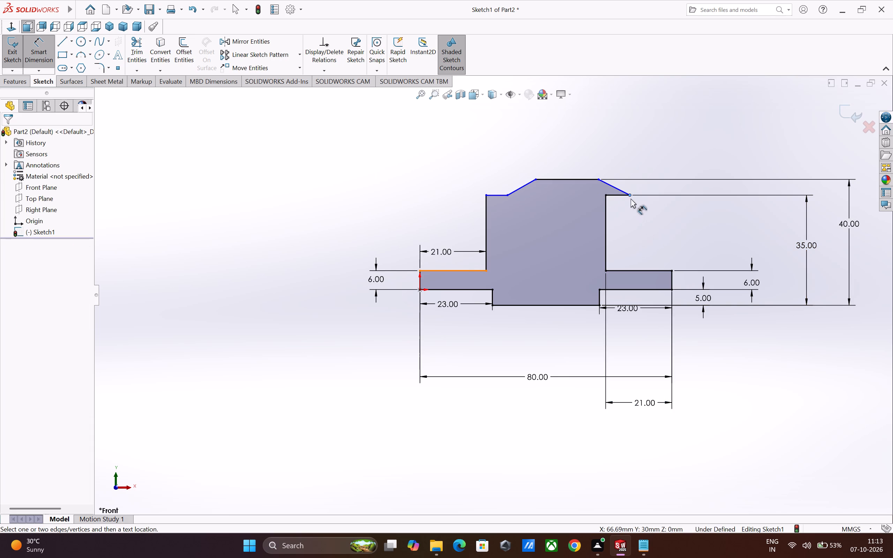
click(36, 51)
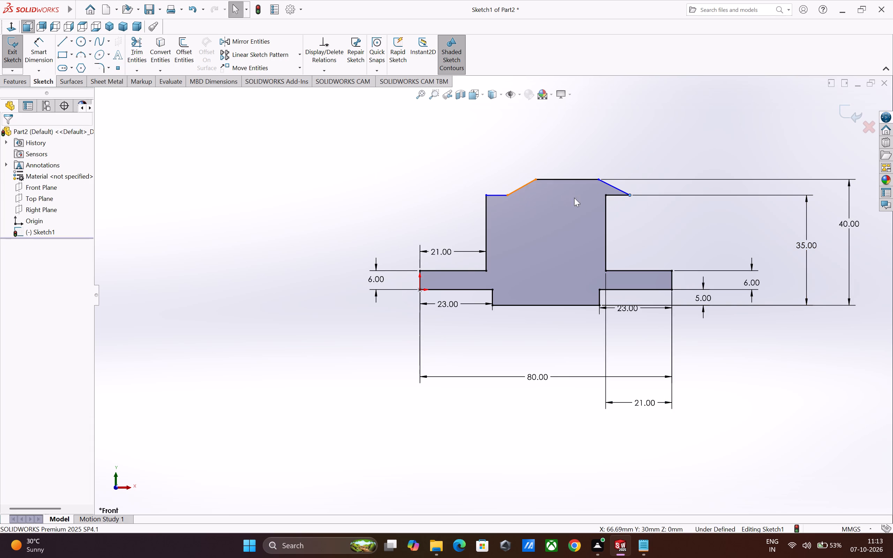
drag(629, 195, 604, 192)
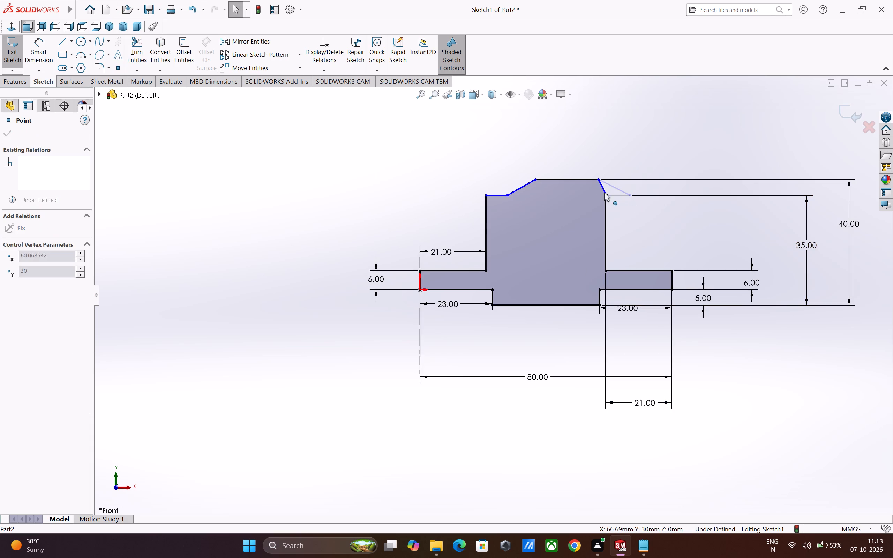
drag(604, 192, 593, 193)
drag(579, 179, 539, 176)
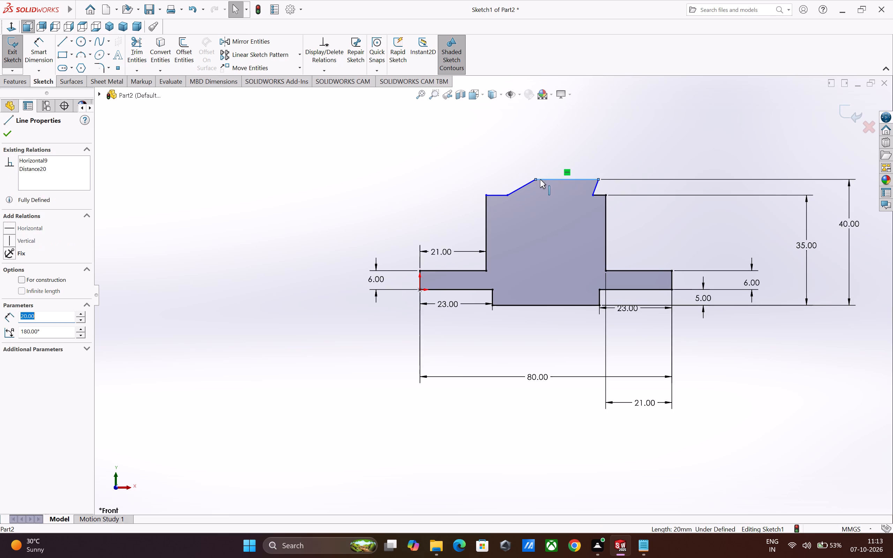
drag(536, 178, 515, 178)
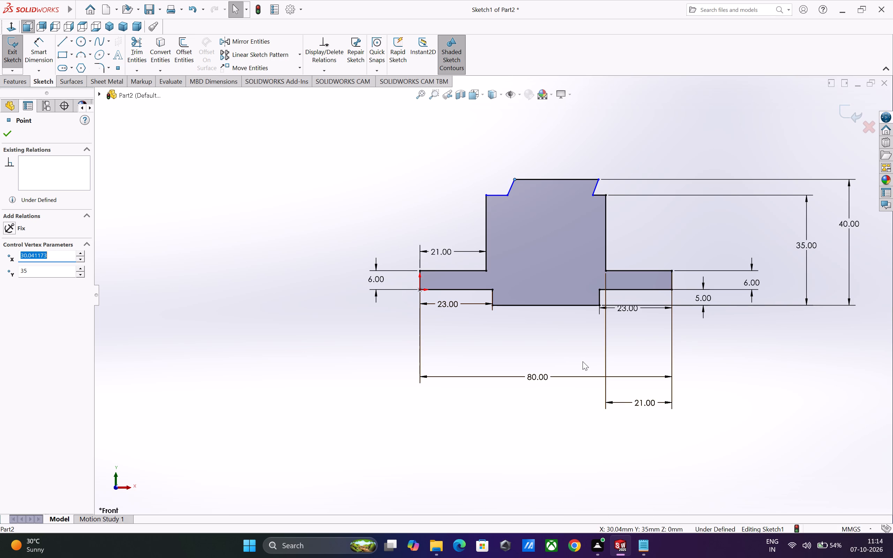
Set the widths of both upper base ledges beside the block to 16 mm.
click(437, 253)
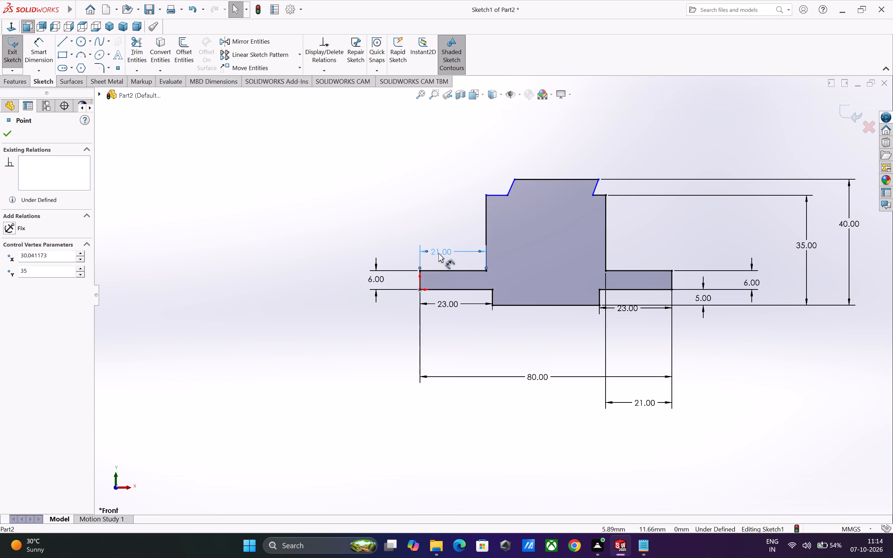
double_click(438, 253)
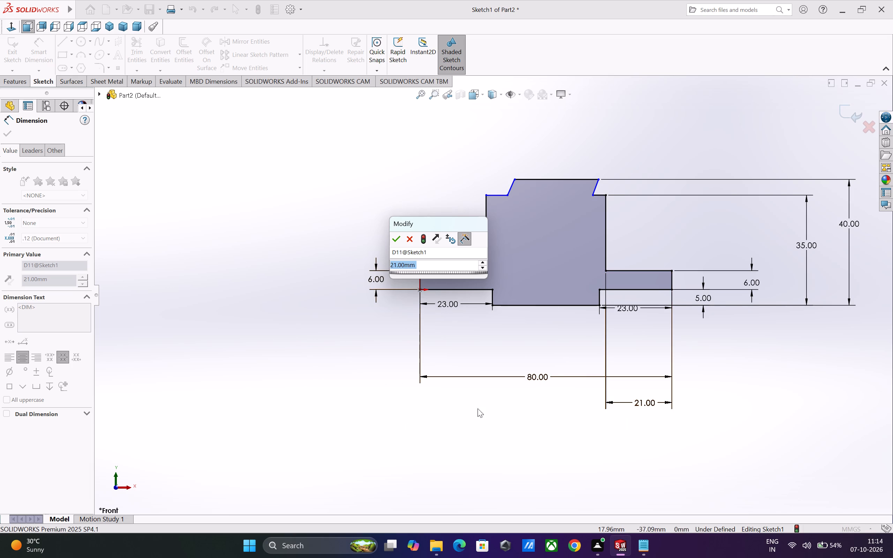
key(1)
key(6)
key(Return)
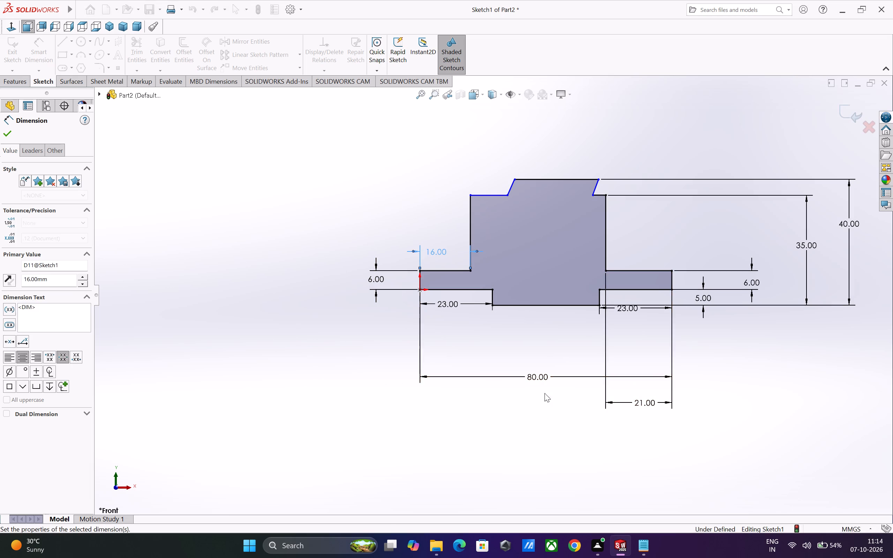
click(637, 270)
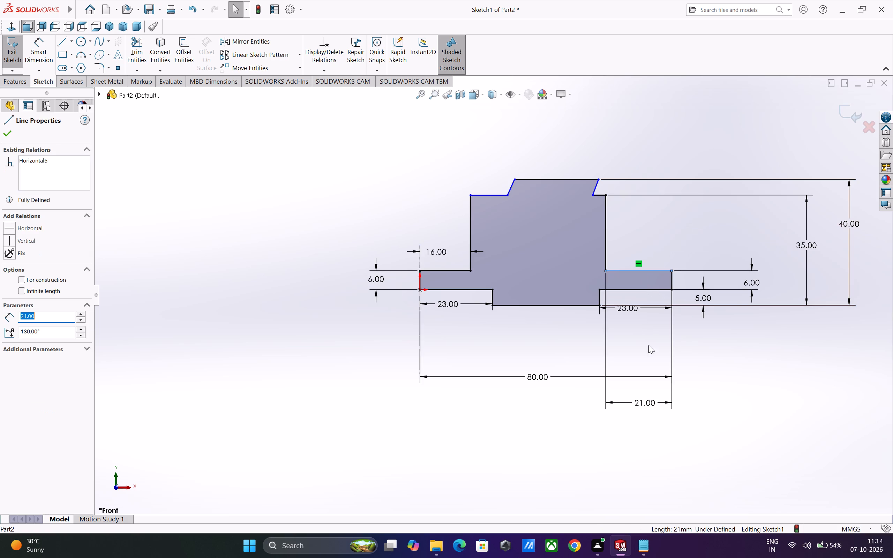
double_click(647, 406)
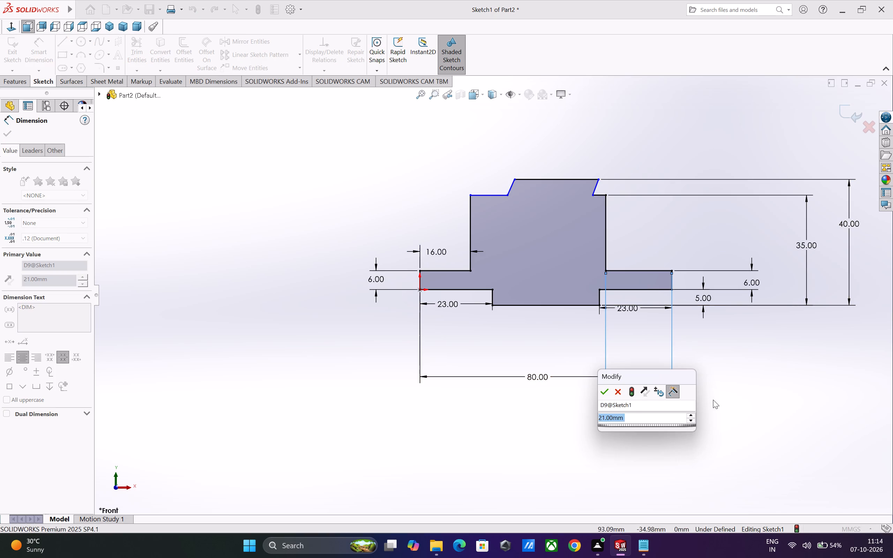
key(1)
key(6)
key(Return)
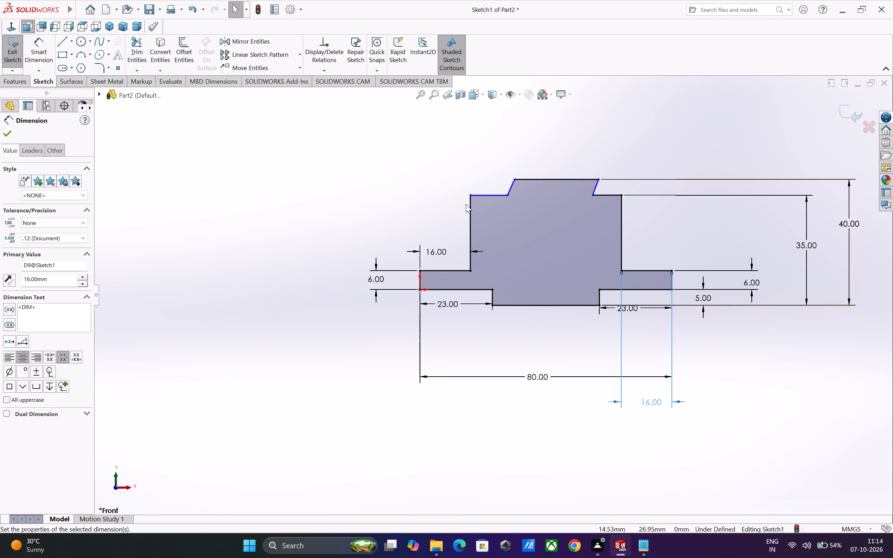
Dimension the upper block's overall width between its two vertical sides, placing the dimension above the profile.
click(36, 42)
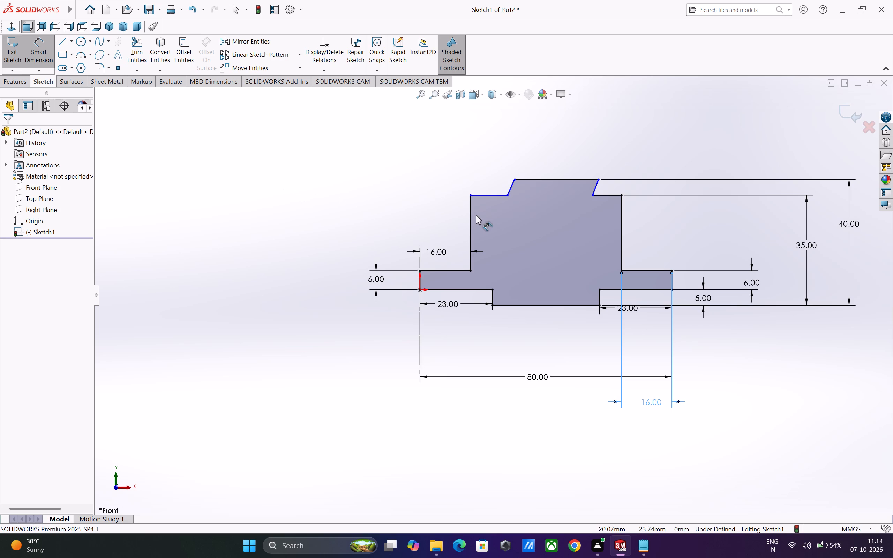
click(469, 218)
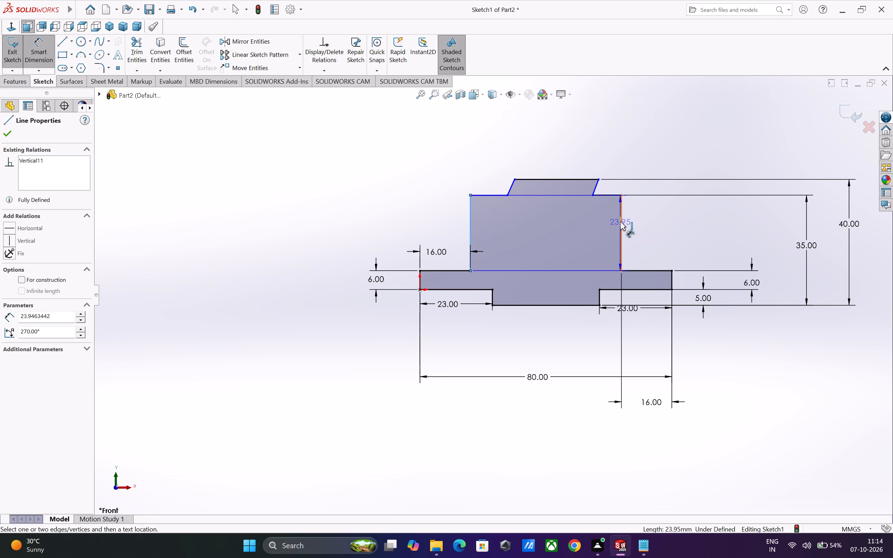
click(621, 221)
click(551, 139)
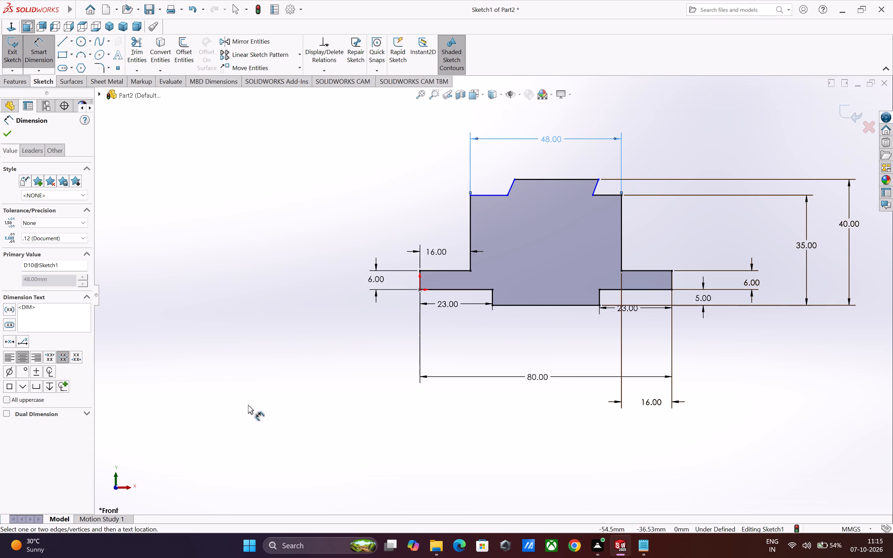
Set the widths of both upper base ledges to 12 mm, and try to edit the upper block's overall width dimension.
click(432, 250)
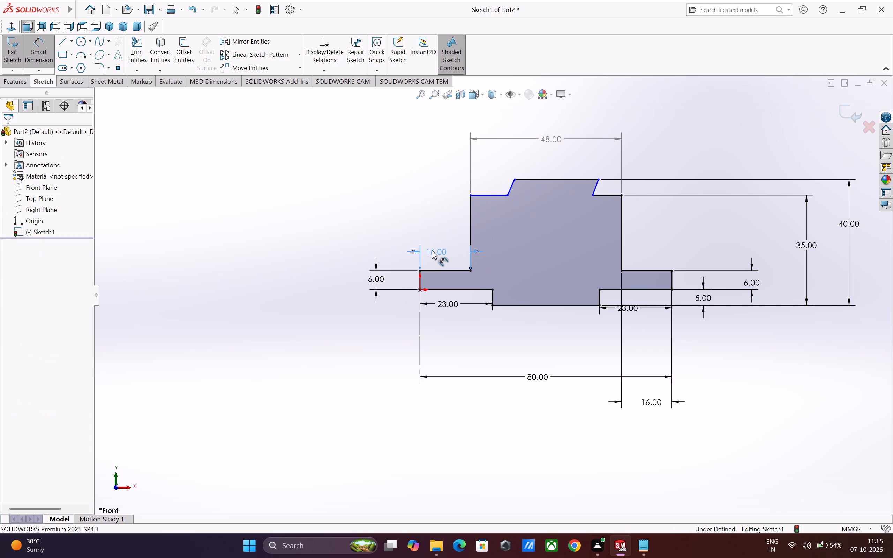
double_click(435, 253)
key(1)
key(2)
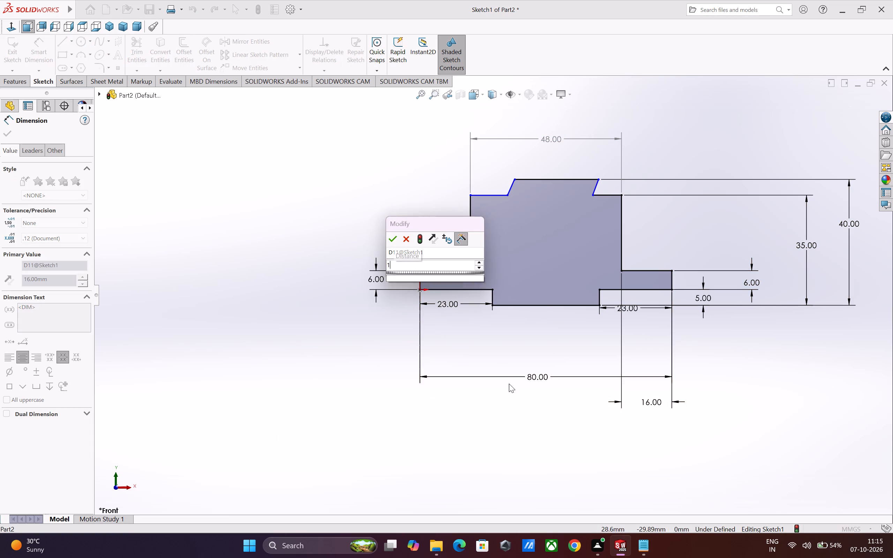
key(Return)
click(650, 401)
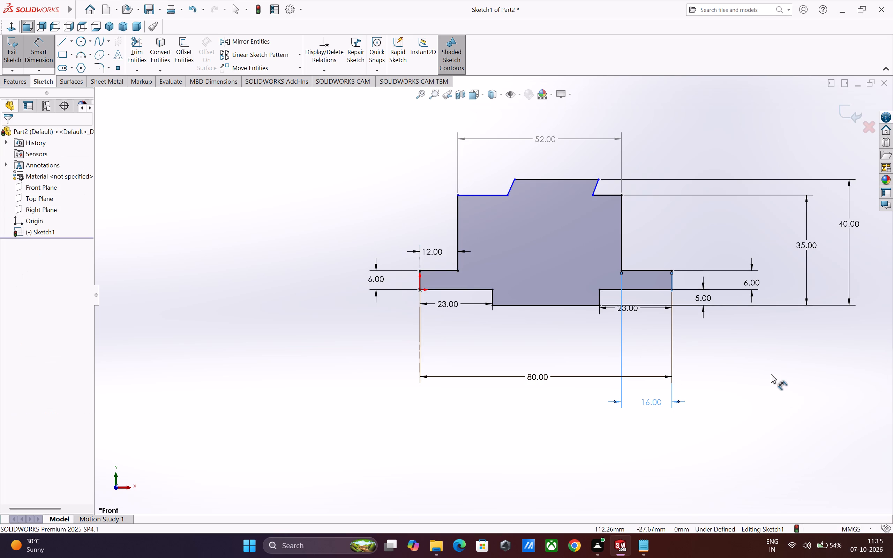
double_click(649, 403)
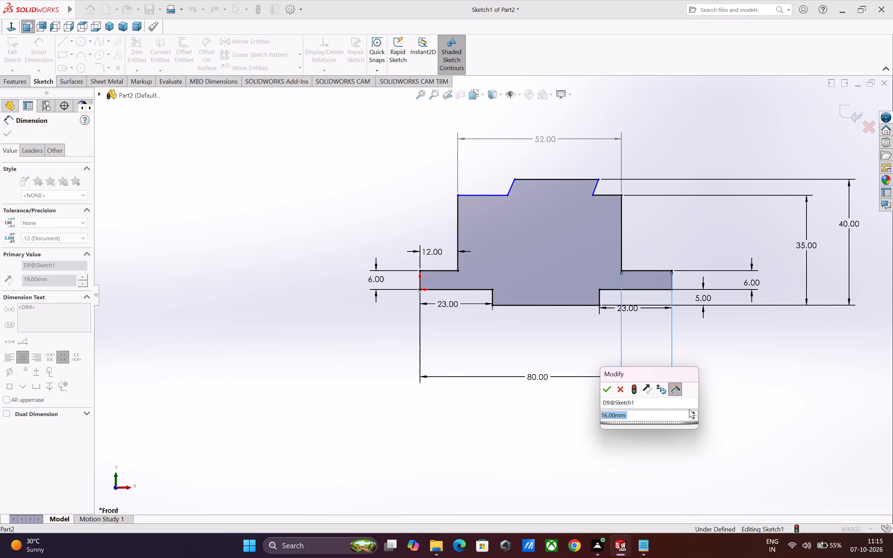
text(12)
key(Return)
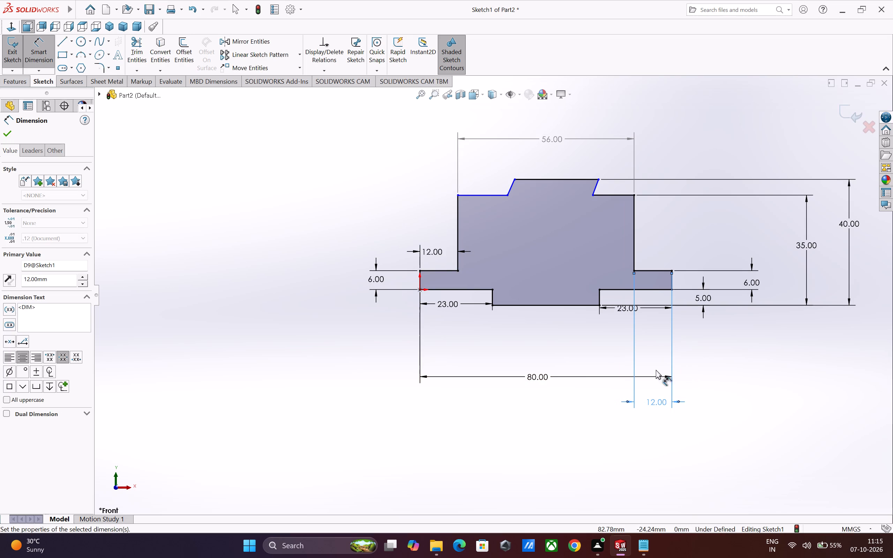
double_click(545, 137)
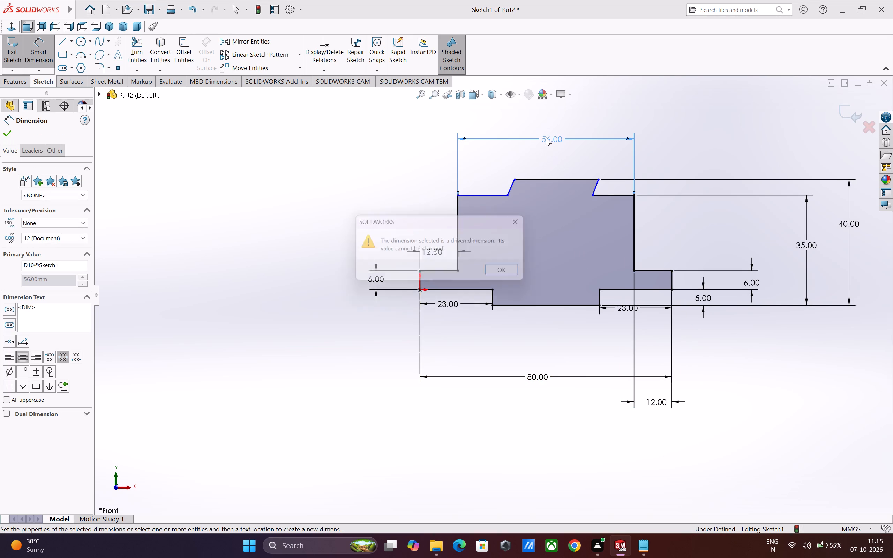
click(519, 273)
Dimension the profile's topmost edge to 20 mm.
click(543, 180)
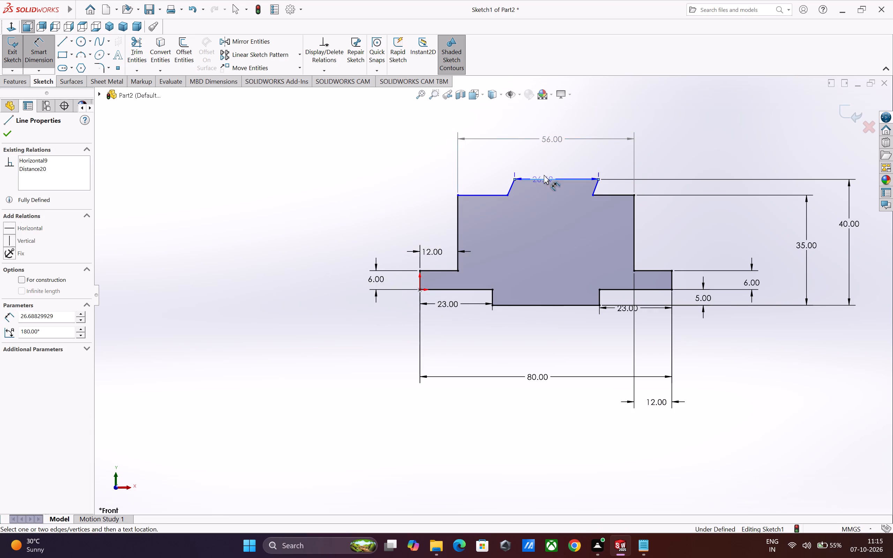
click(544, 164)
key(2)
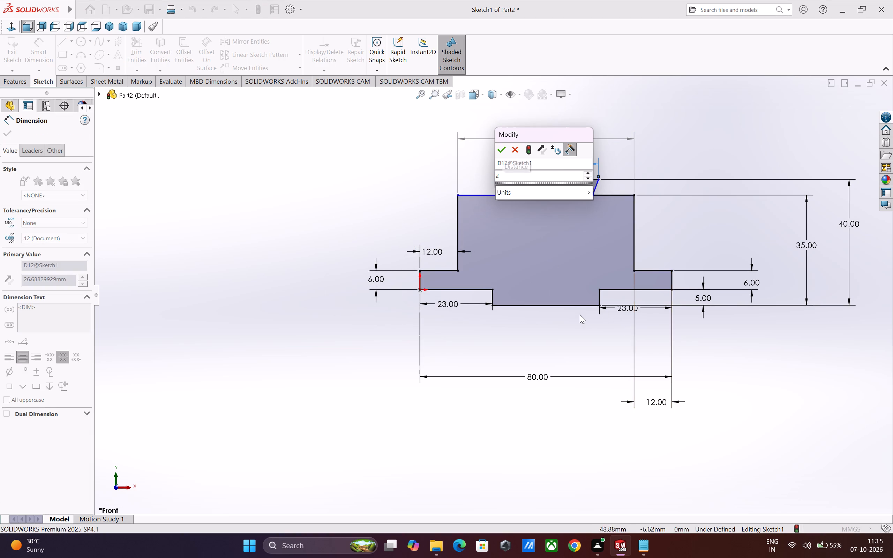
key(0)
key(Return)
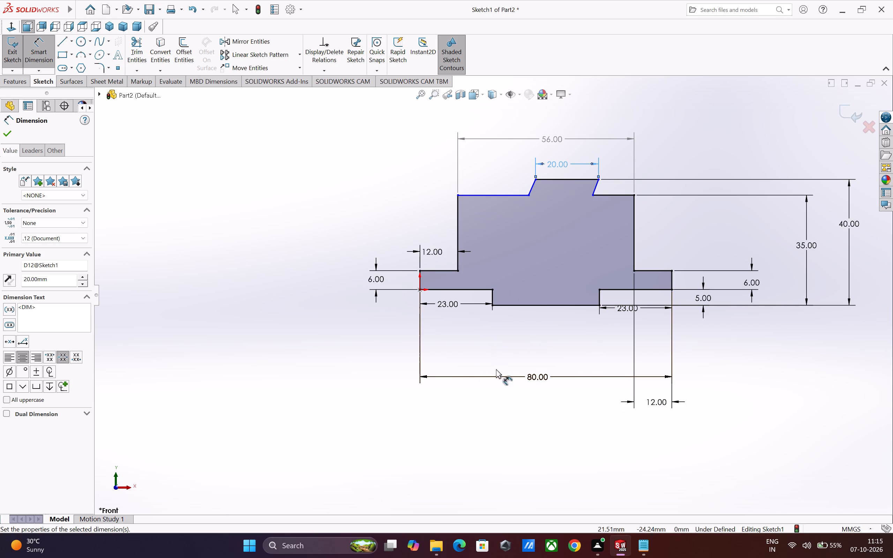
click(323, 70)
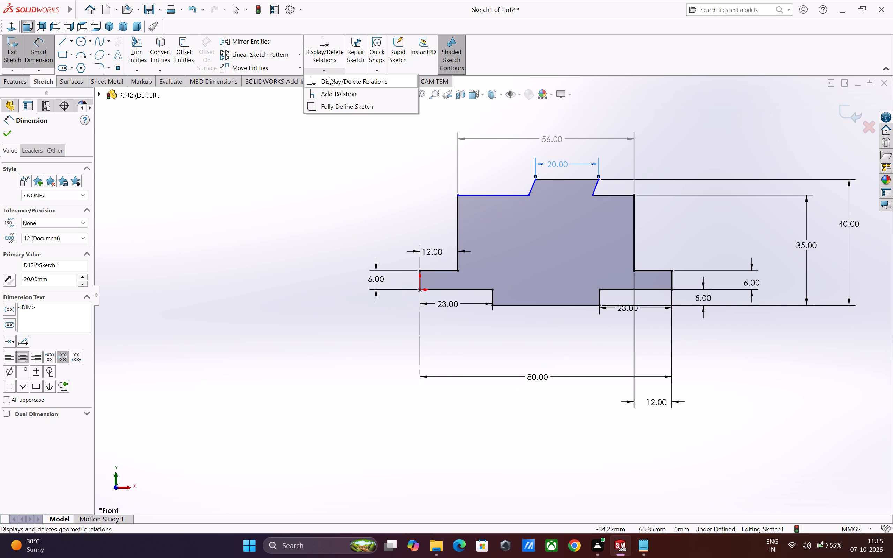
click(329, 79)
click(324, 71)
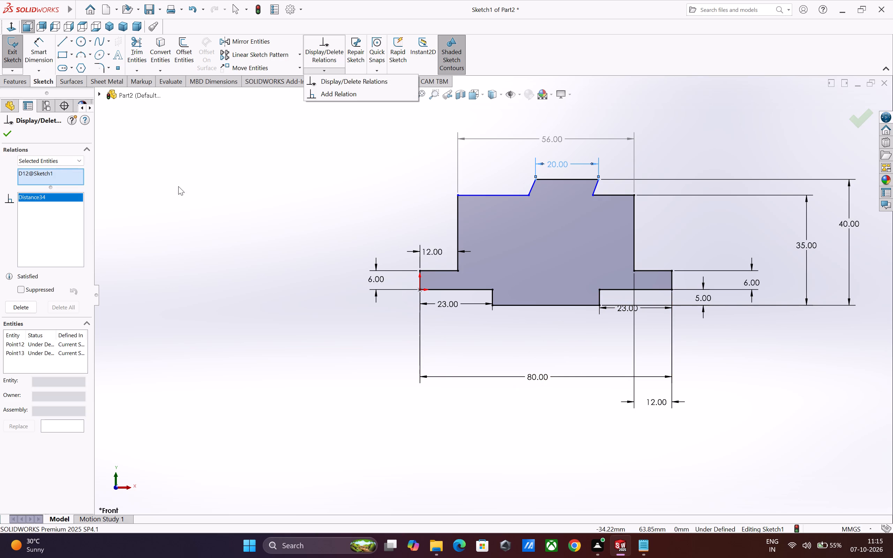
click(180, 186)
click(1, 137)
Add a vertical relation between the midpoints of the bottom edge and the topmost edge.
click(323, 69)
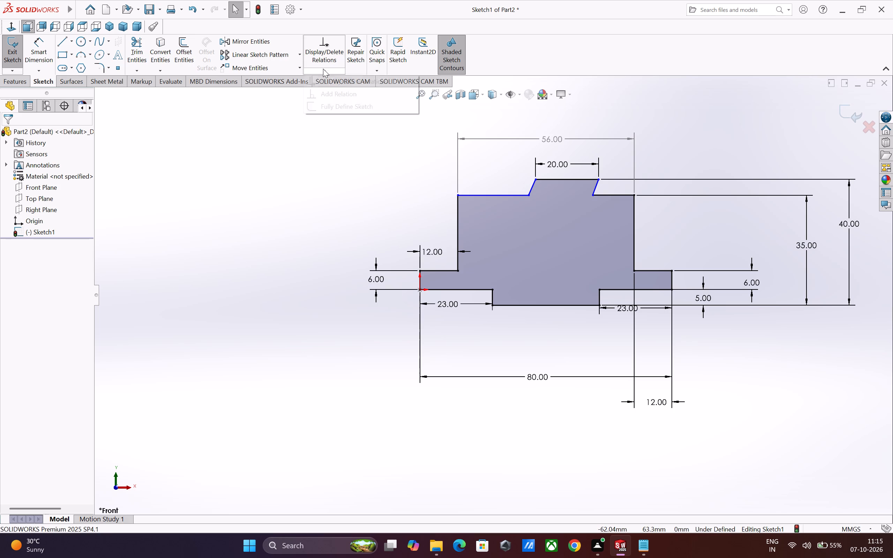
click(331, 91)
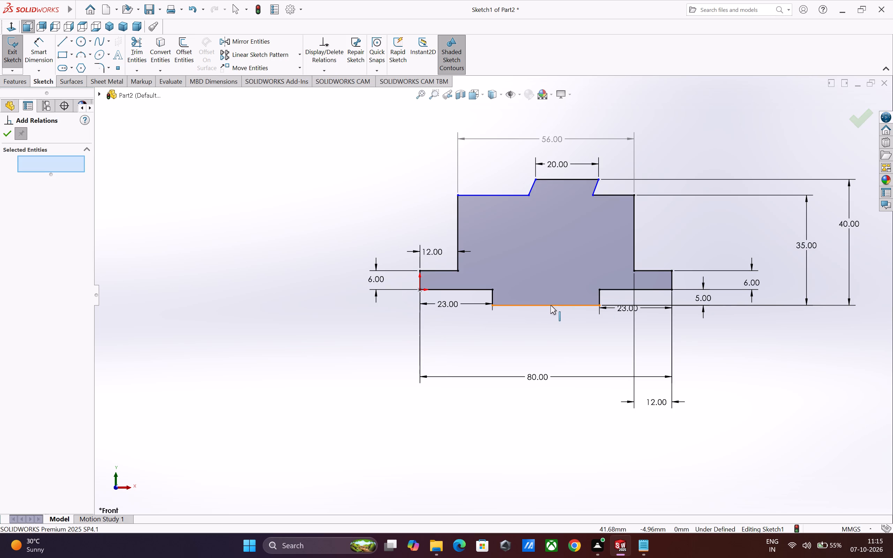
click(545, 305)
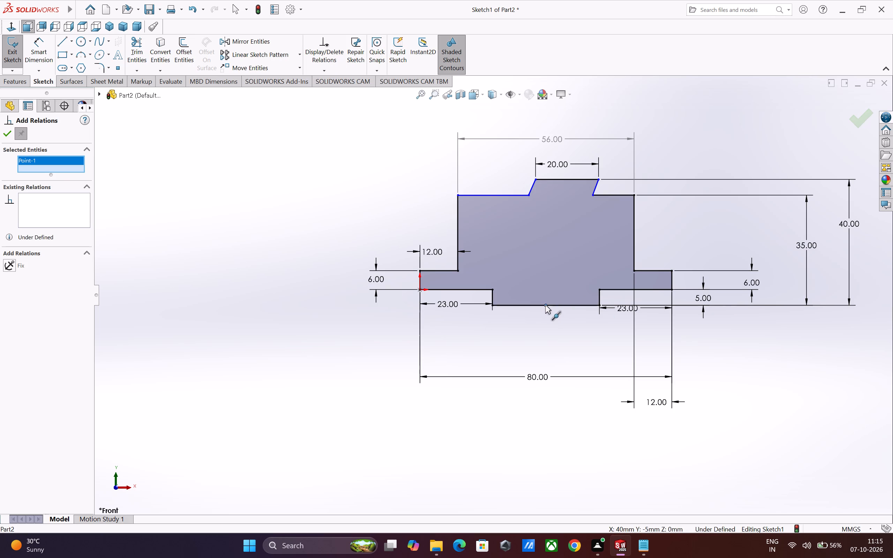
click(566, 179)
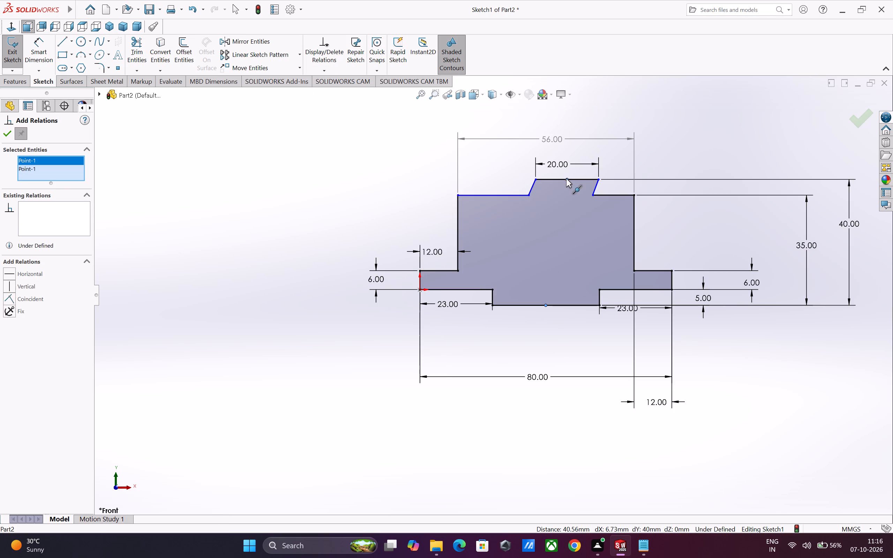
click(29, 285)
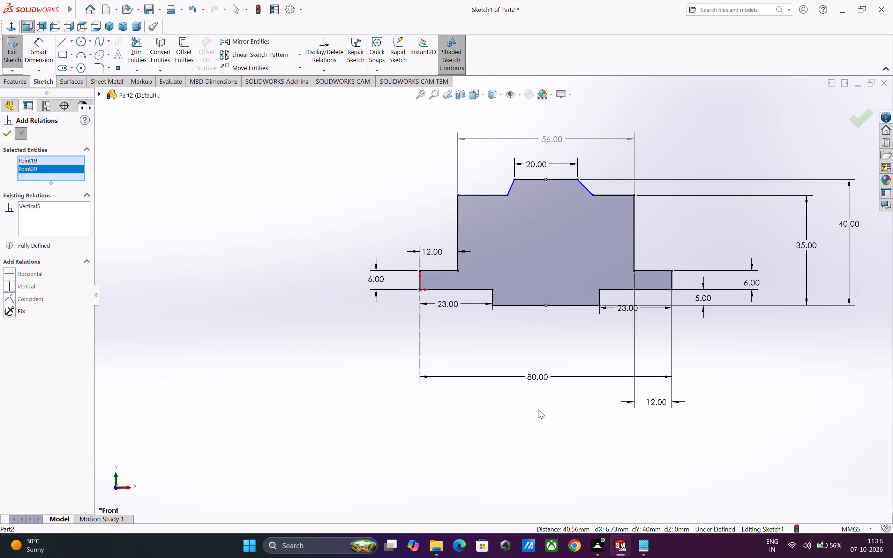
click(6, 137)
Dimension the horizontal distance between the lower ends of the two sloped edges to 36 mm.
click(33, 54)
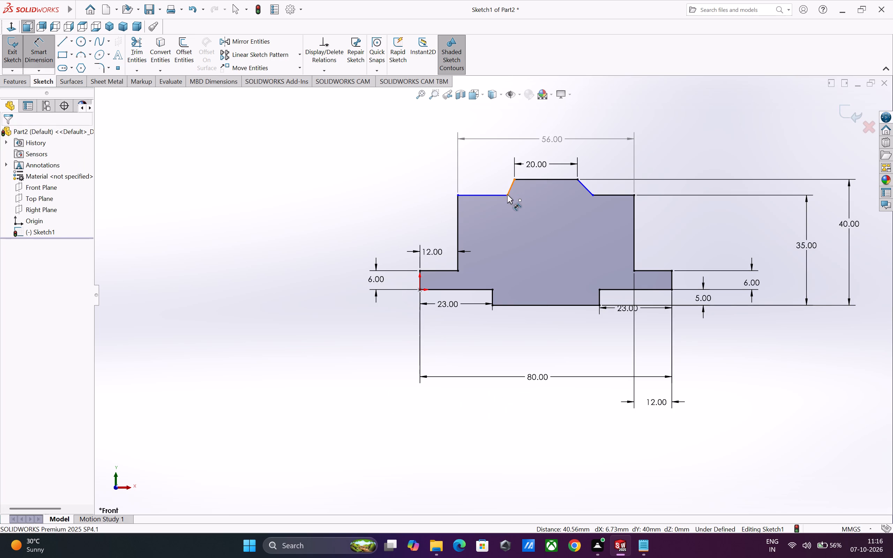
click(507, 195)
click(593, 196)
click(550, 220)
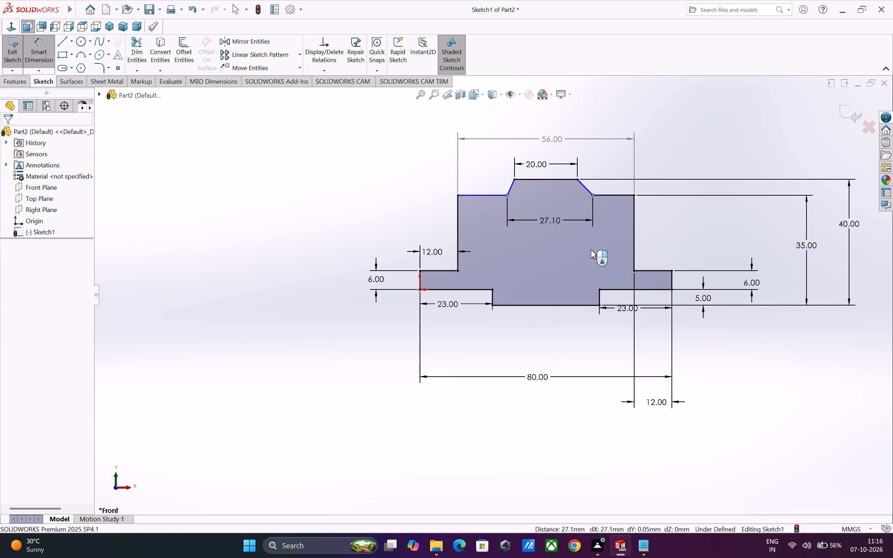
key(3)
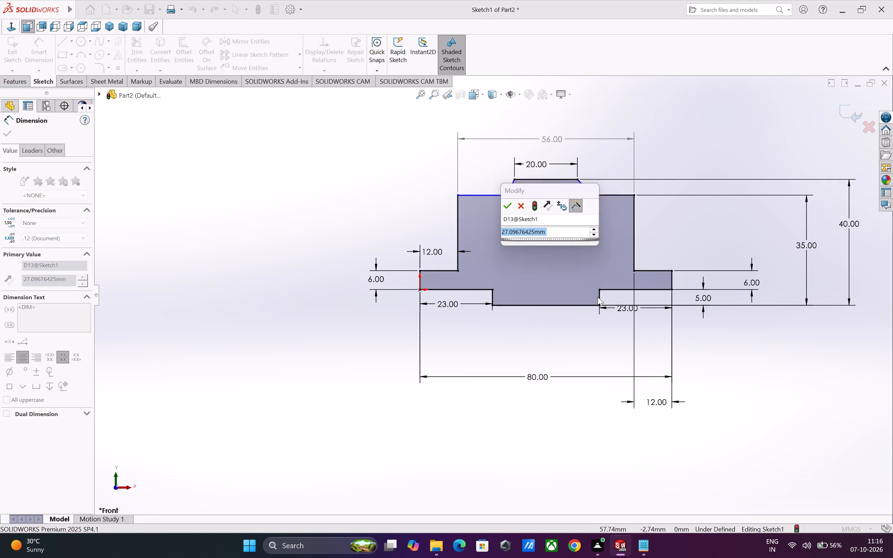
key(6)
key(Return)
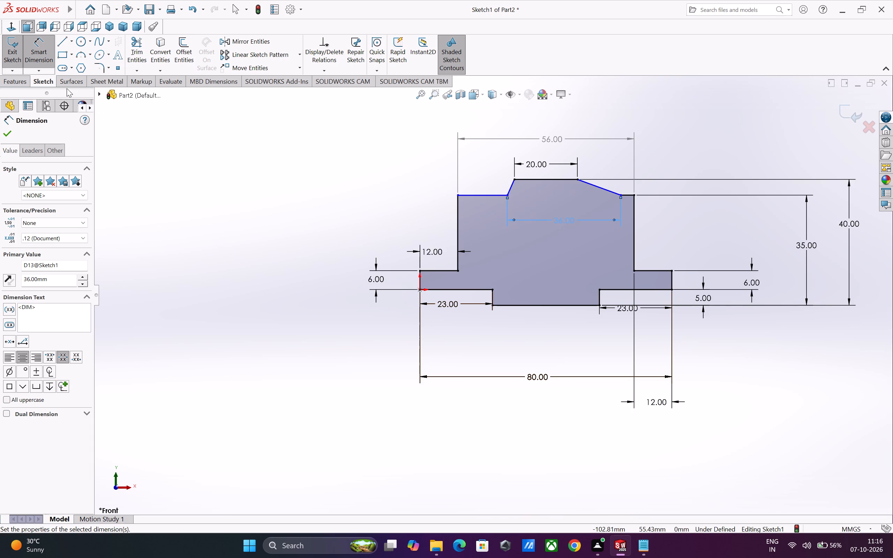
Dimension the short horizontal shoulder at the upper block's left side, beside the sloped edge, to 10 mm.
click(482, 195)
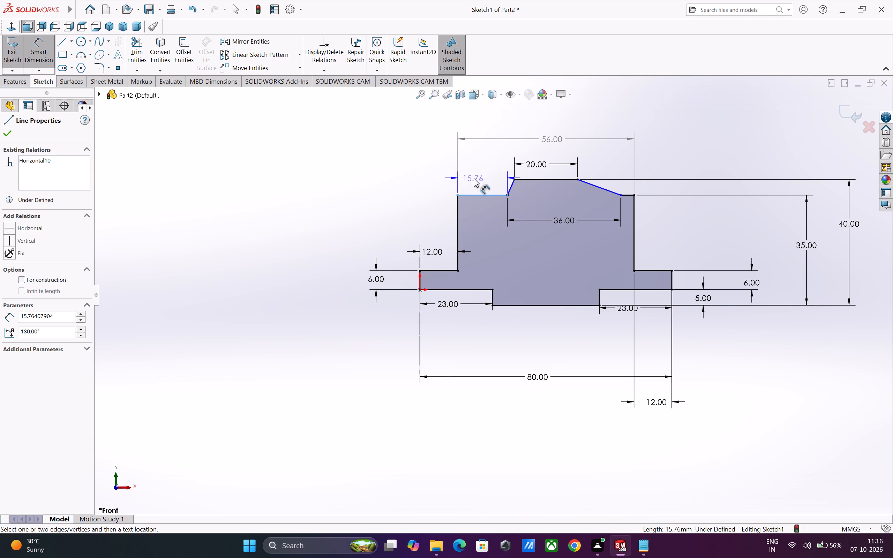
click(475, 178)
key(1)
key(0)
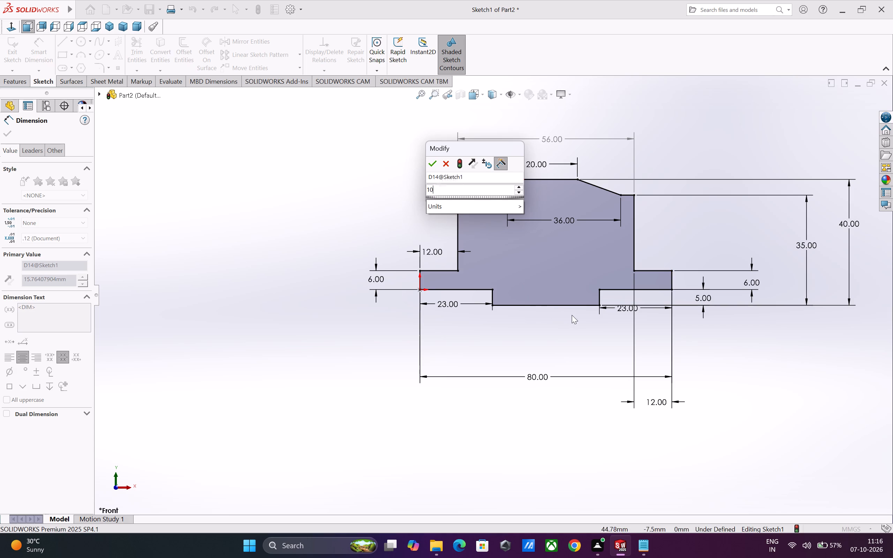
key(Return)
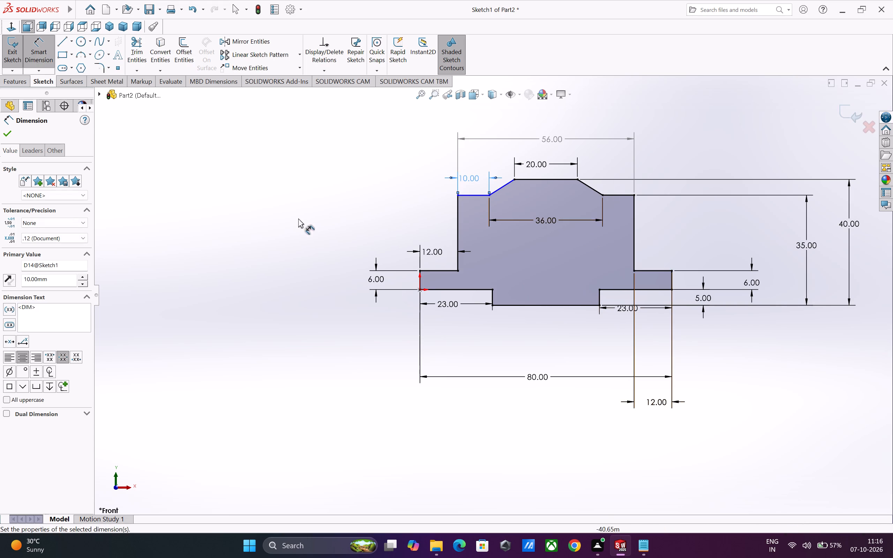
click(329, 220)
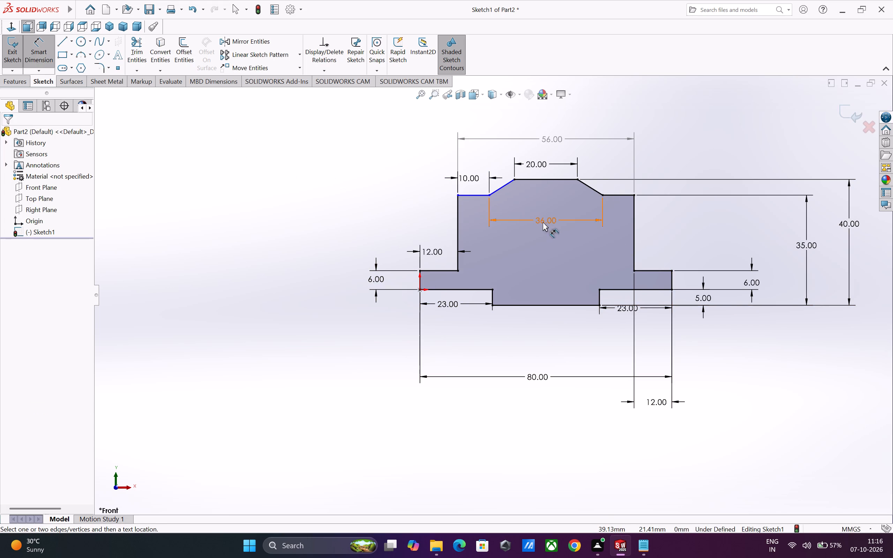
Move the 36 mm dimension above the profile, between the 20 mm and 56 mm dimensions, and finish dimensioning.
drag(541, 219, 541, 149)
click(10, 132)
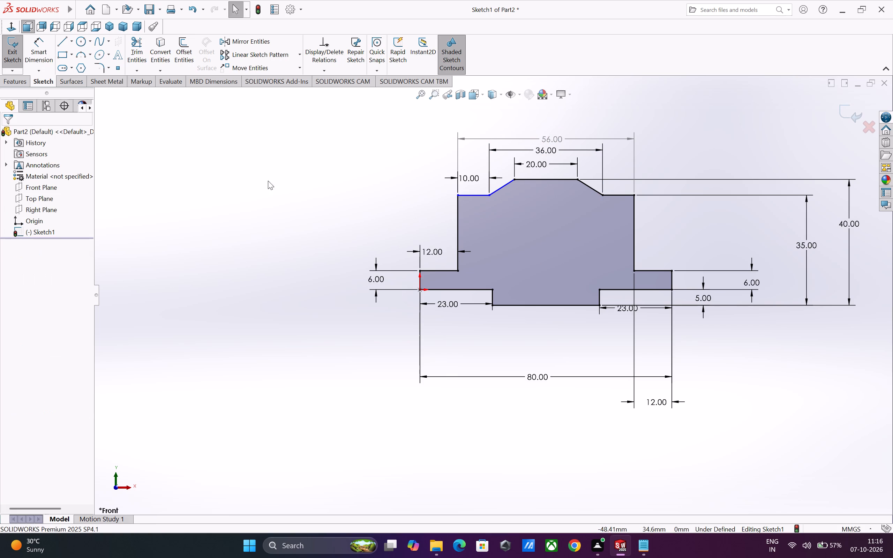
Sketch a circle of about 8.8 mm radius inside the upper block, centred directly above the bottom edge's midpoint.
click(82, 40)
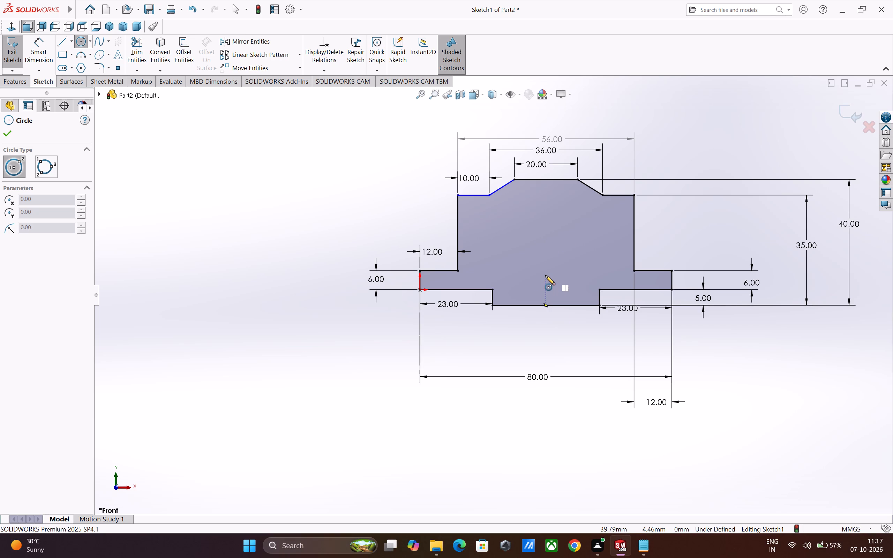
click(546, 243)
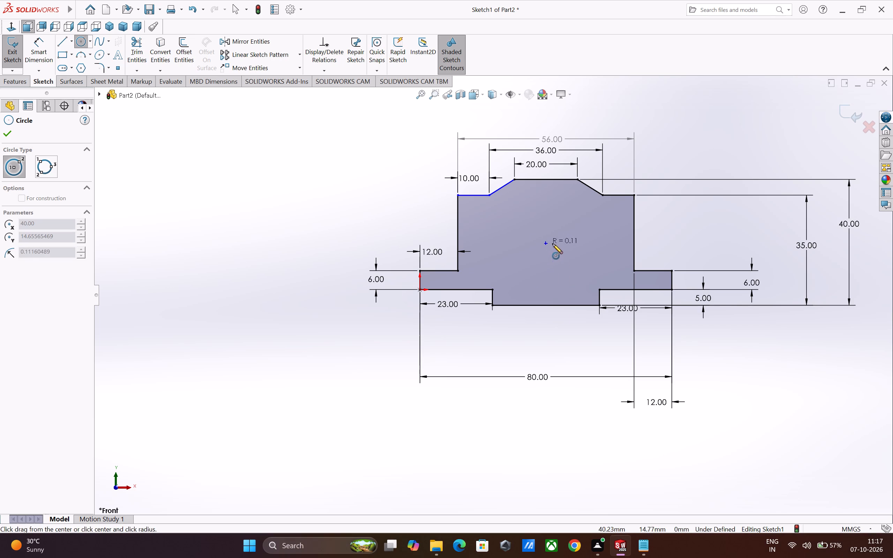
click(573, 244)
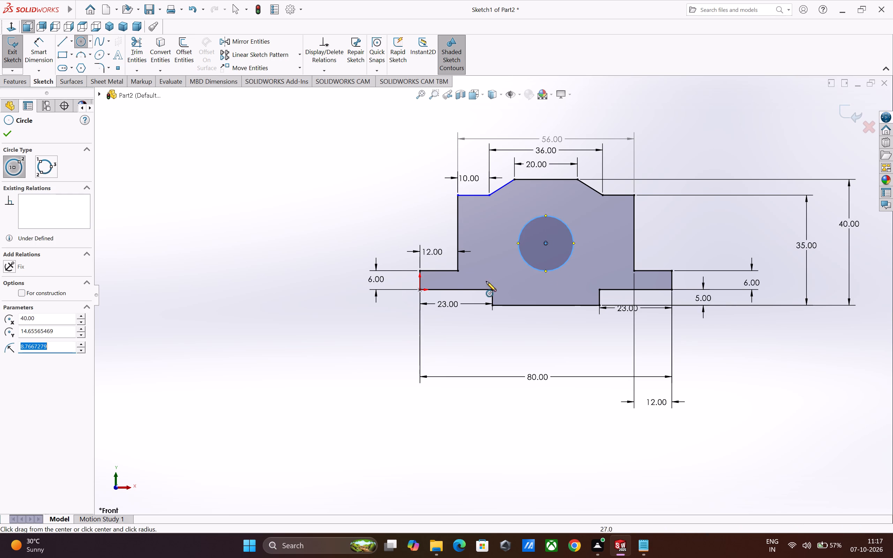
click(7, 129)
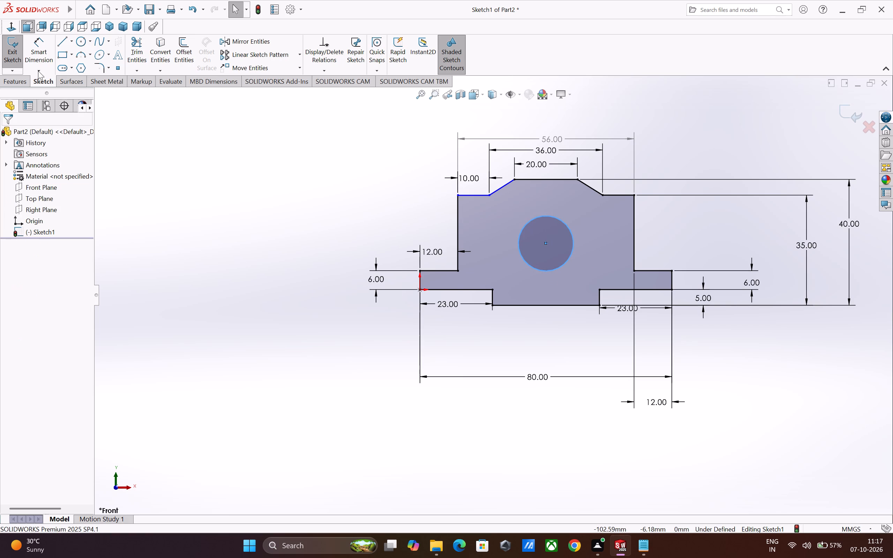
Dimension the circle's diameter to 26 mm.
click(33, 58)
click(564, 262)
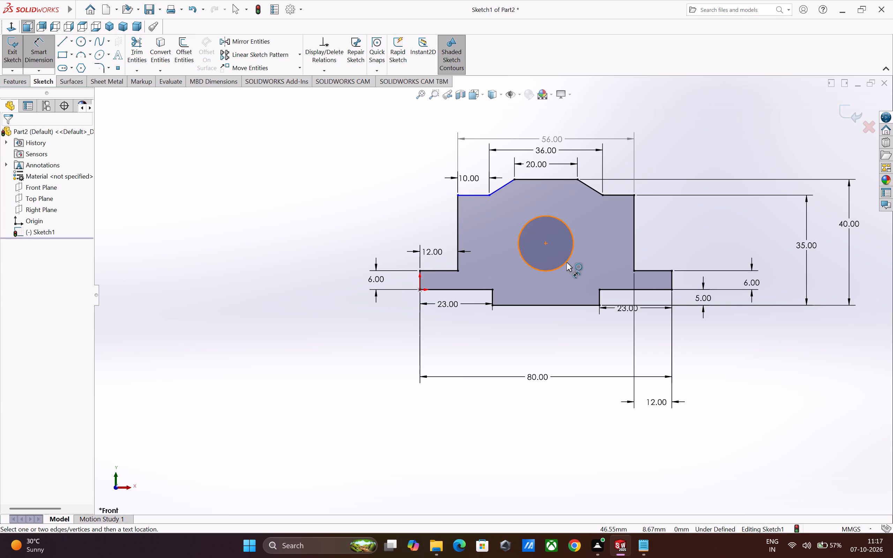
click(566, 262)
click(593, 252)
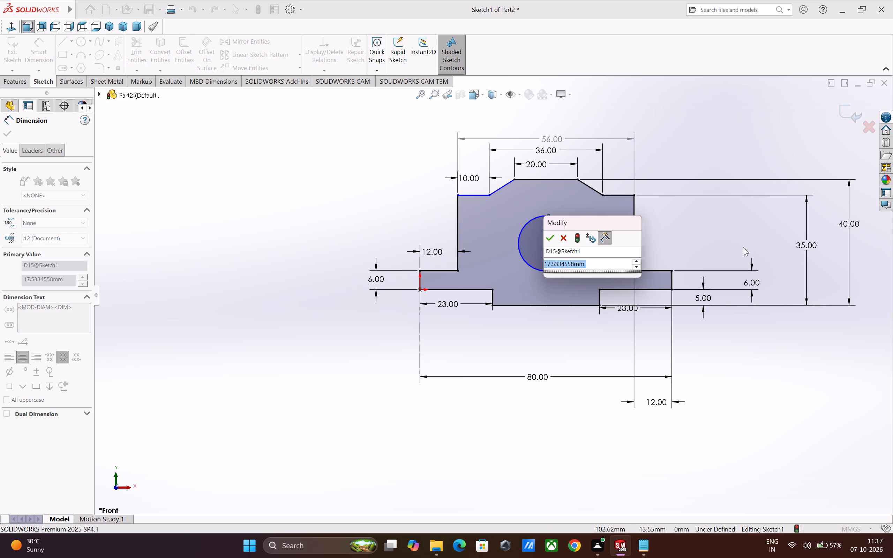
key(2)
key(6)
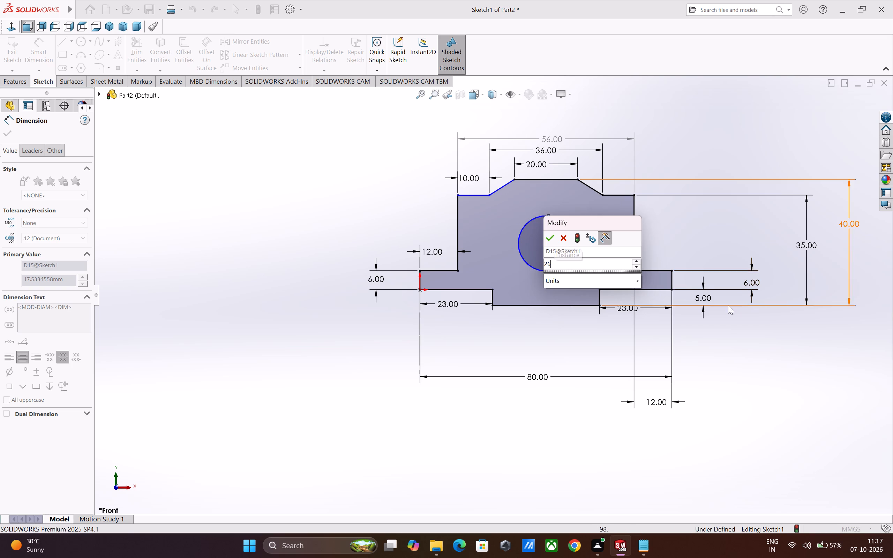
key(Return)
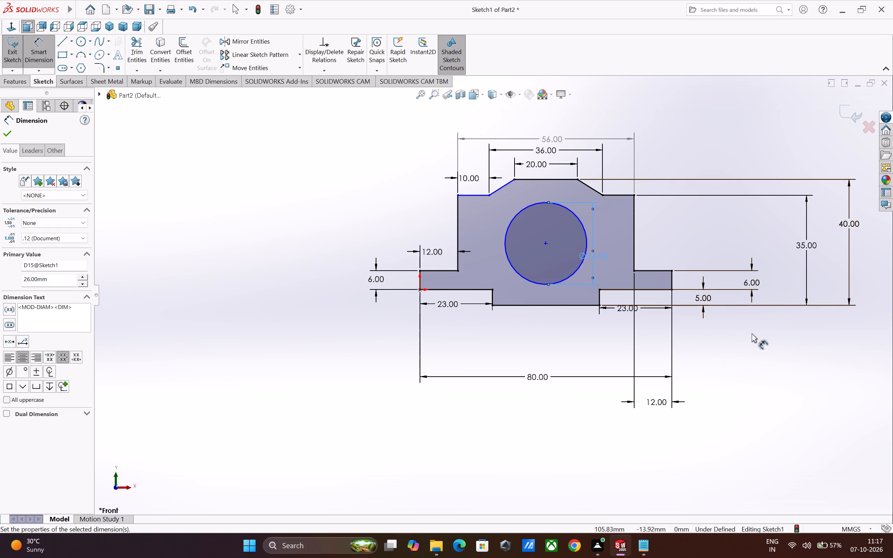
Dimension the vertical distance from the profile's bottom edge to the circle's centre to 21 mm.
click(546, 243)
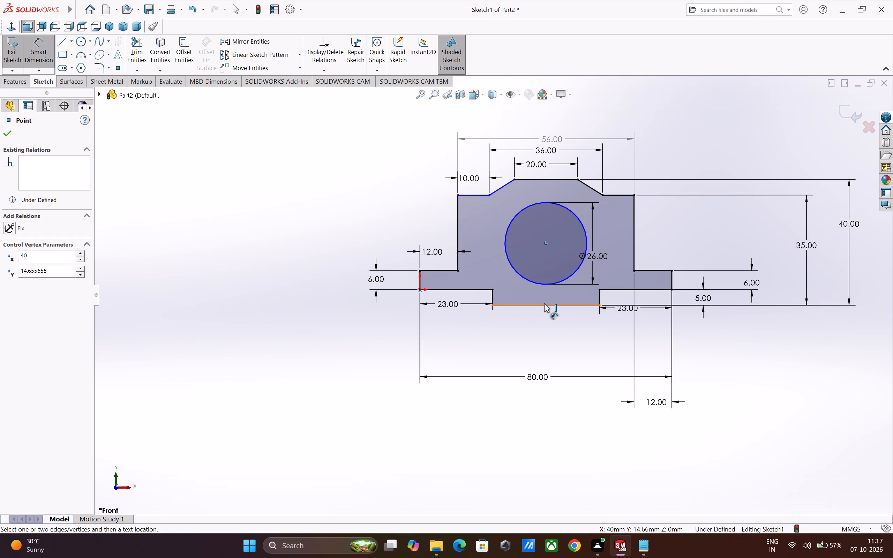
click(544, 306)
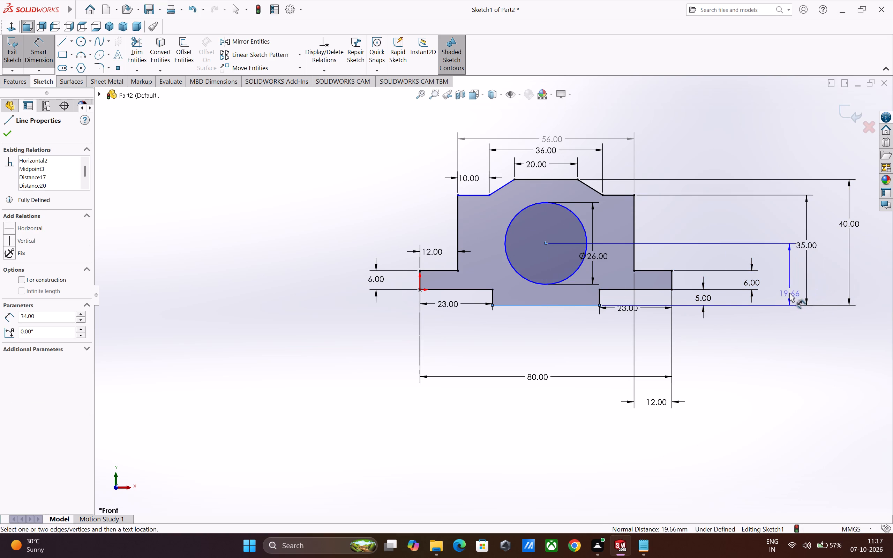
click(781, 278)
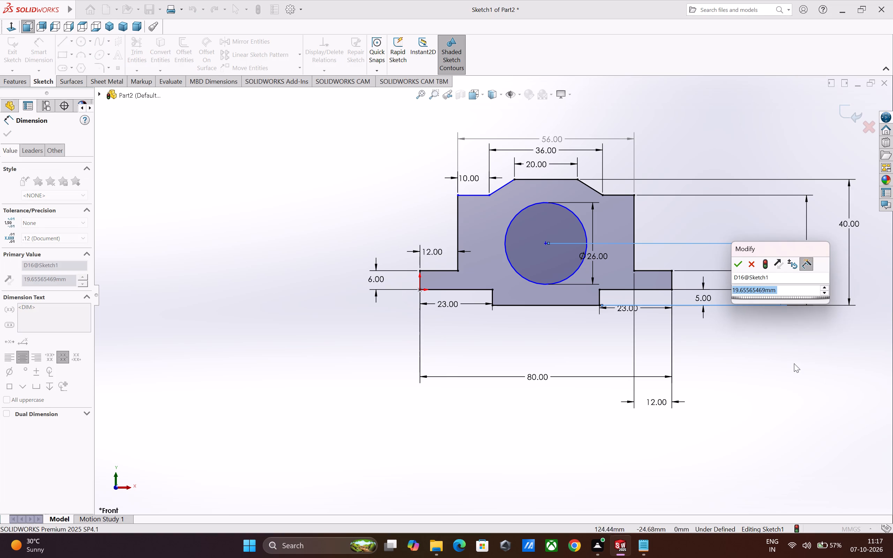
key(2)
key(1)
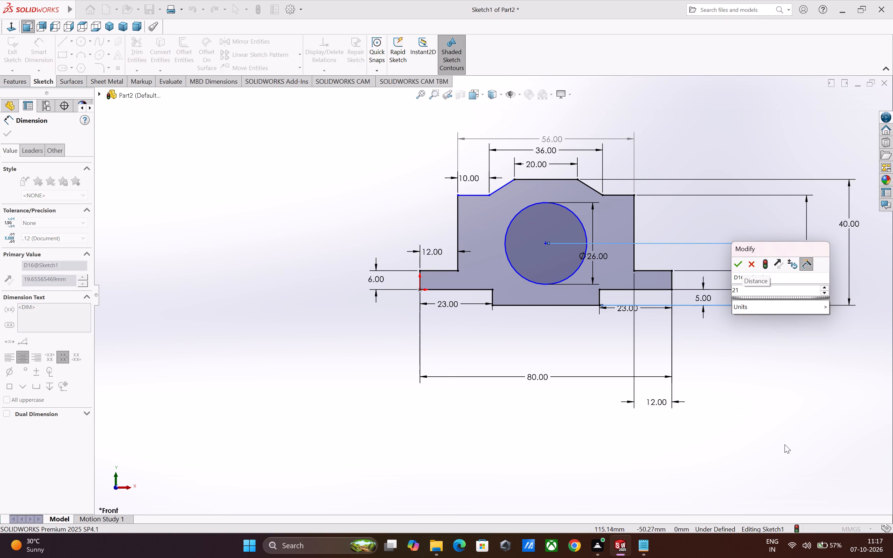
key(Return)
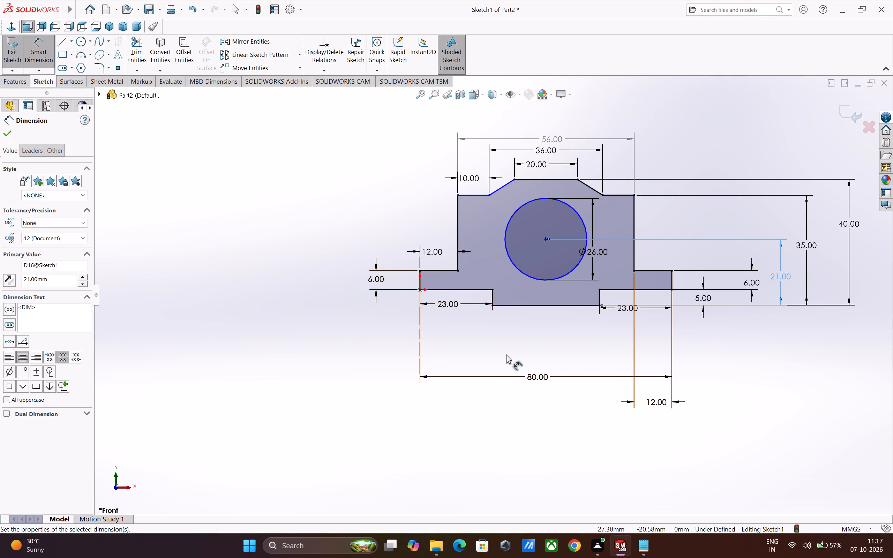
click(365, 354)
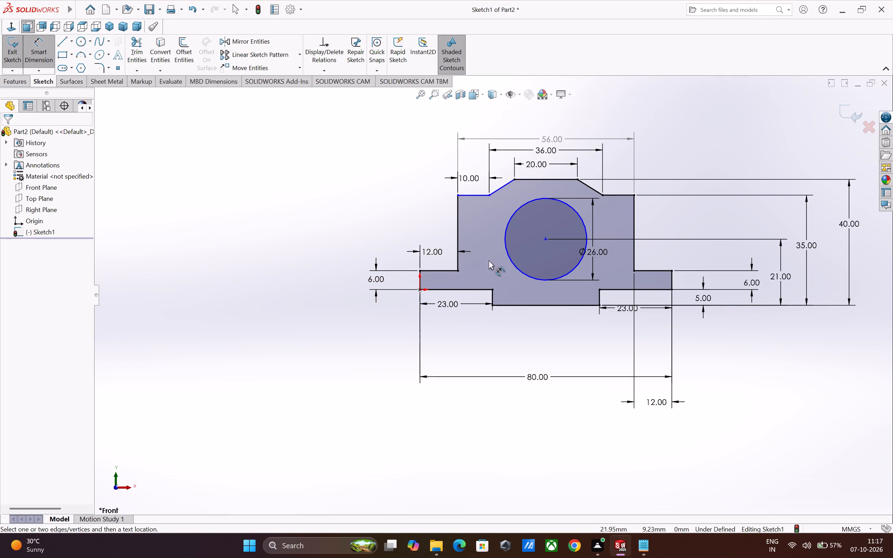
Dimension the vertical distance between the two ends of the left sloped edge to 5 mm.
click(488, 195)
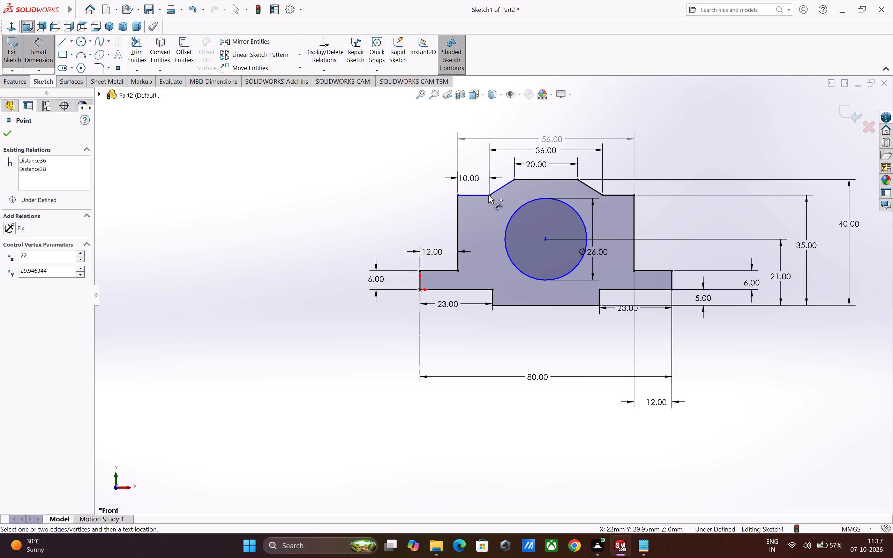
click(515, 179)
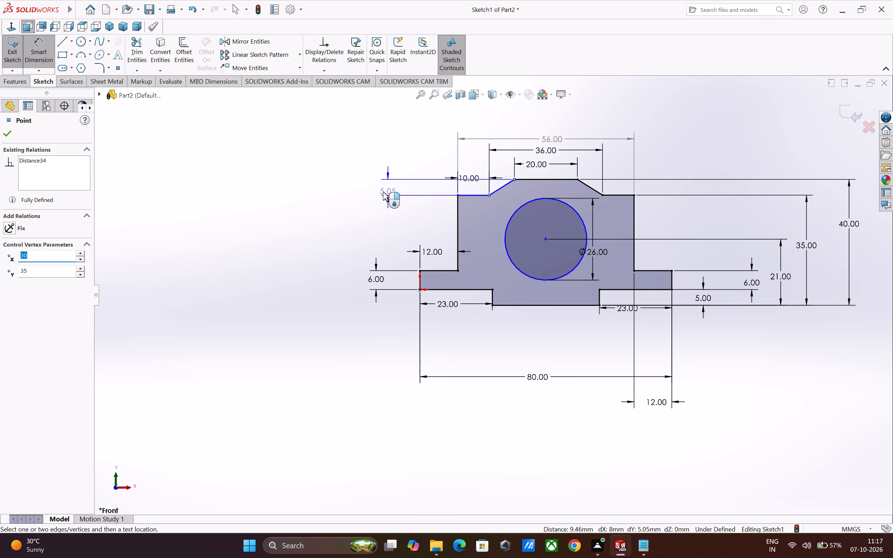
click(367, 187)
key(5)
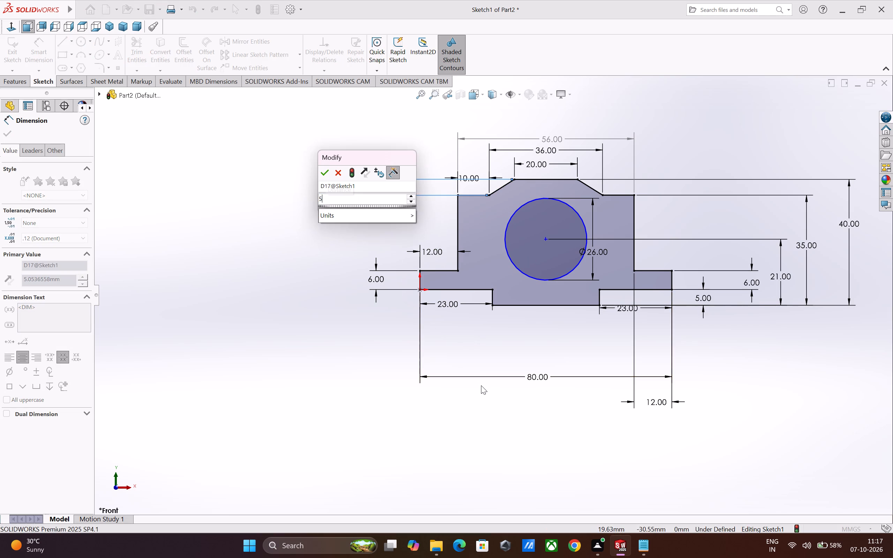
key(Return)
click(275, 351)
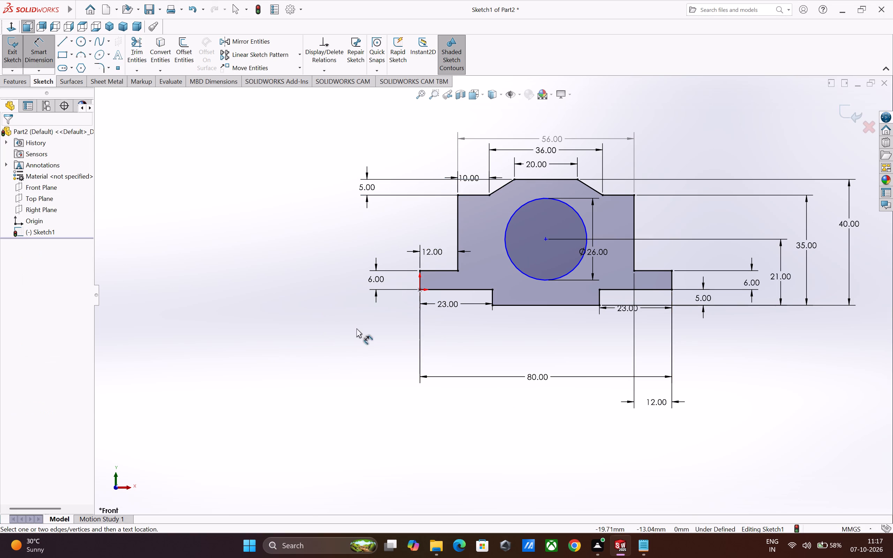
Reposition the 10 mm shoulder dimension slightly higher and the right 23 mm dimension below the base for clearer spacing.
drag(468, 177, 469, 169)
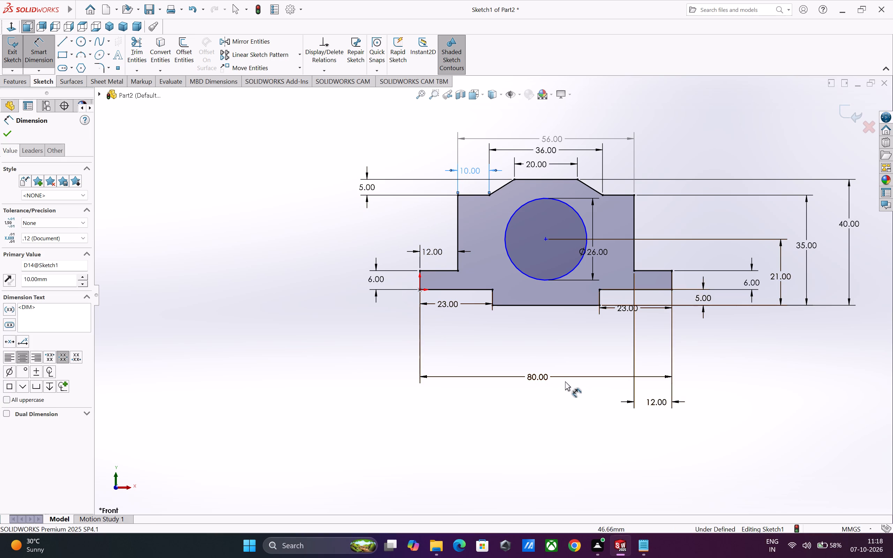
drag(620, 308, 611, 320)
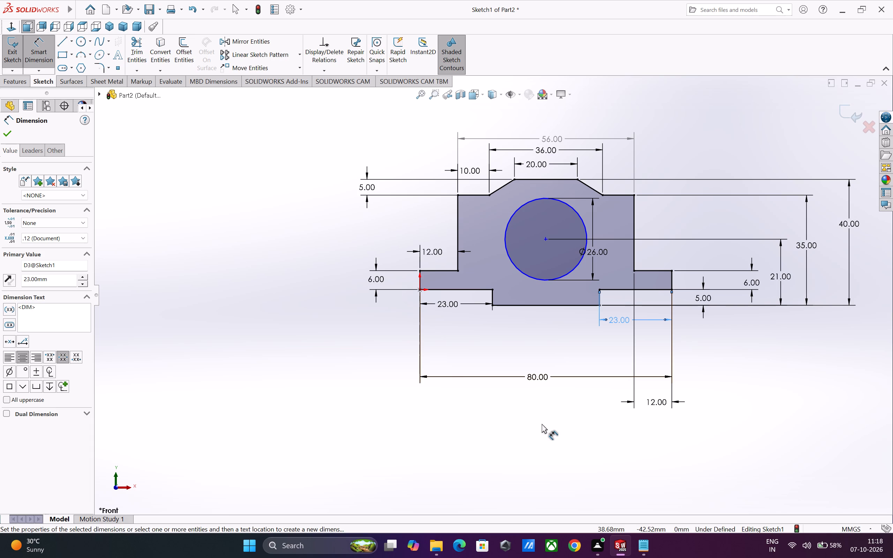
click(542, 424)
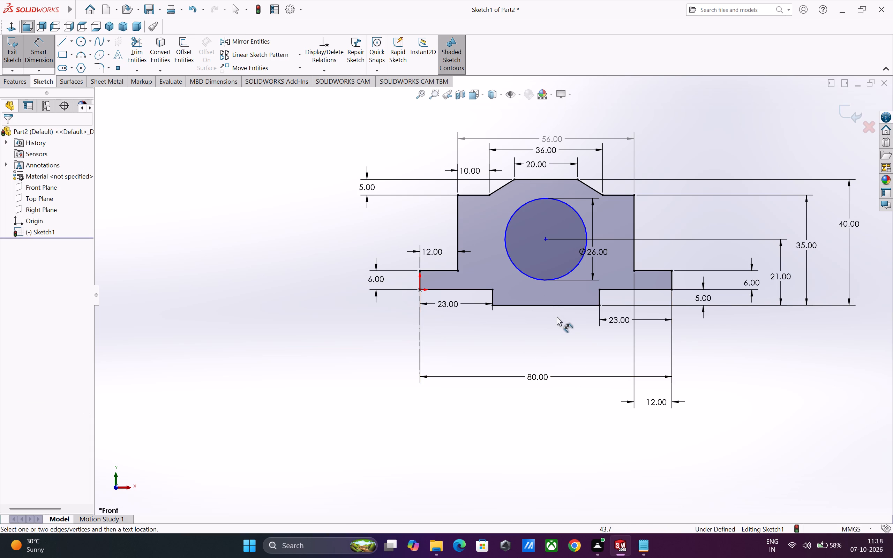
Dimension the horizontal distance from the upper block's left vertical edge to the circle's centre as 56/2 mm.
click(457, 239)
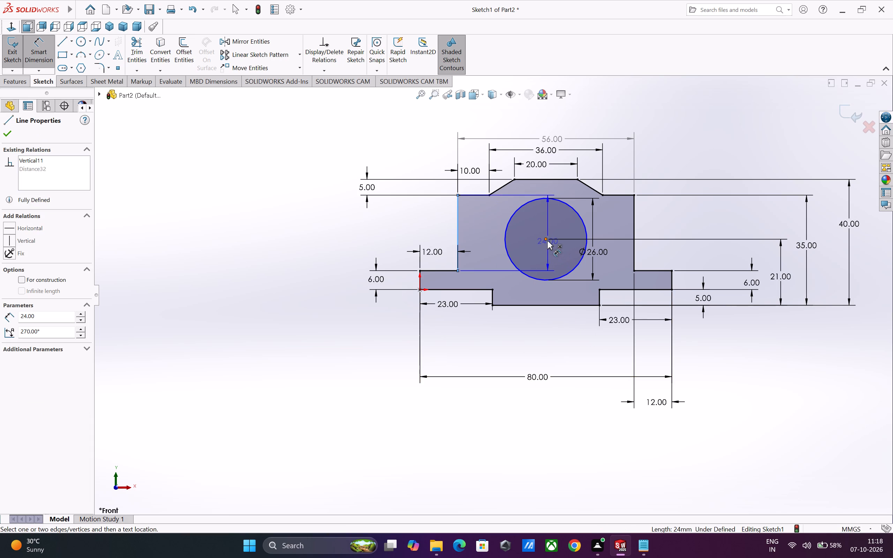
click(545, 238)
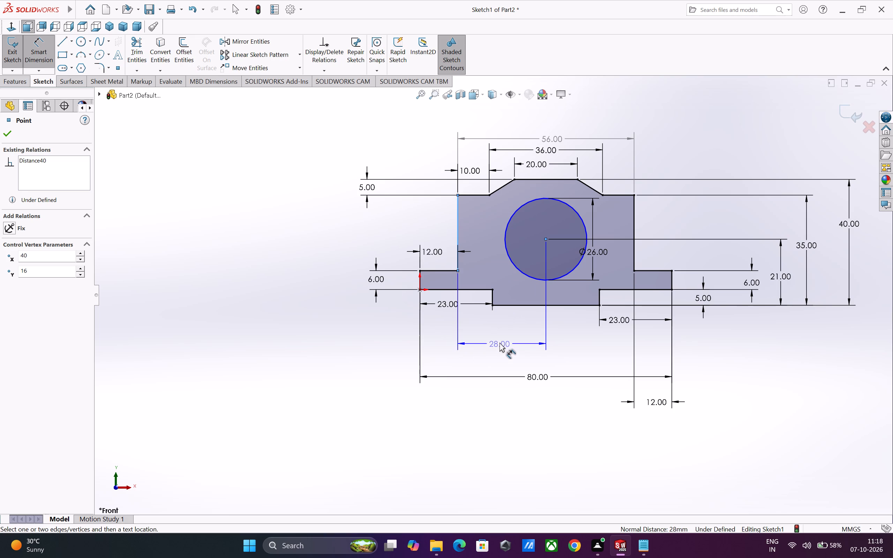
click(500, 340)
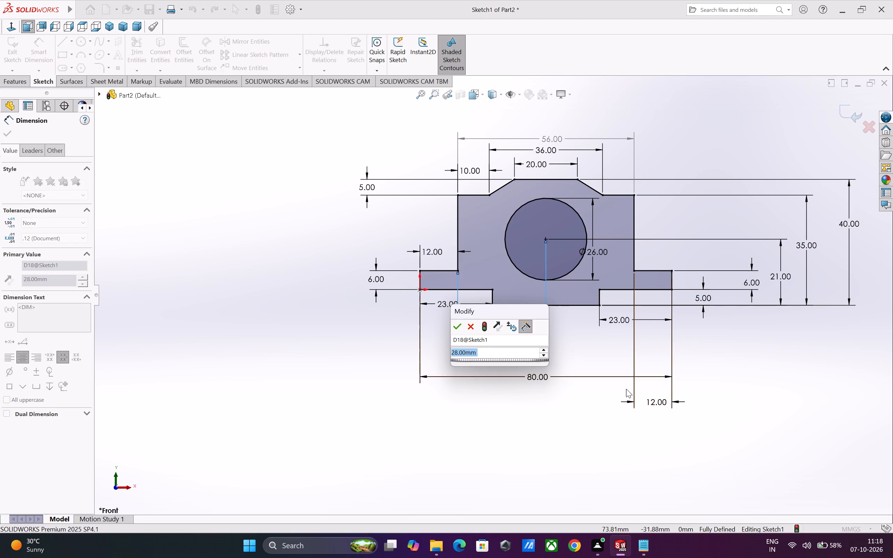
key(5)
key(6)
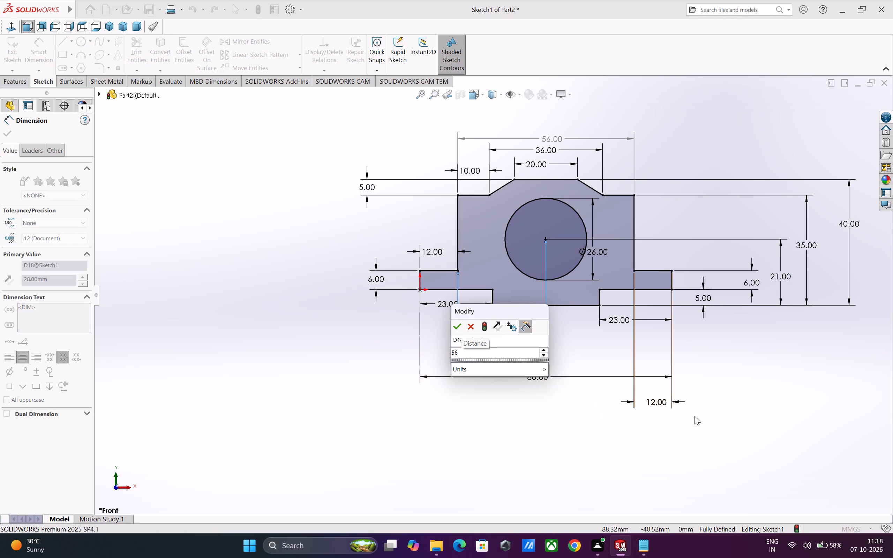
key(slash)
key(2)
key(Return)
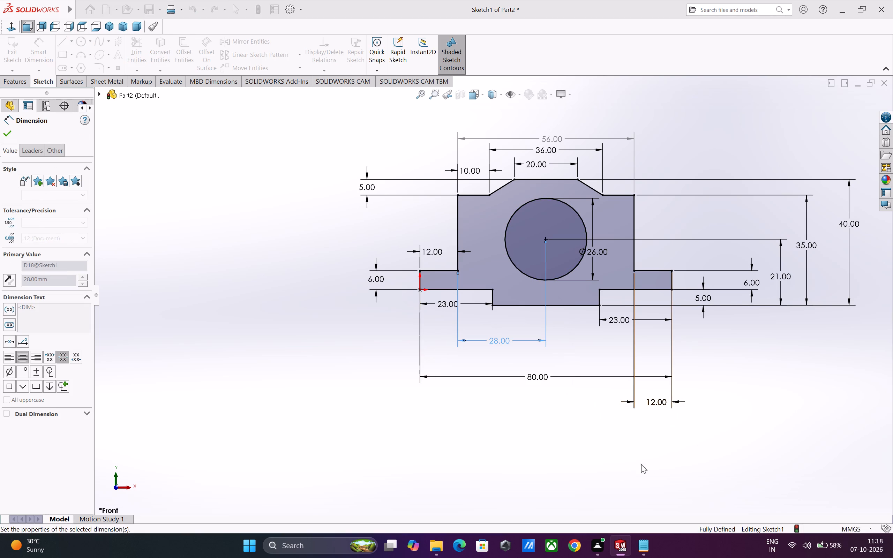
click(539, 419)
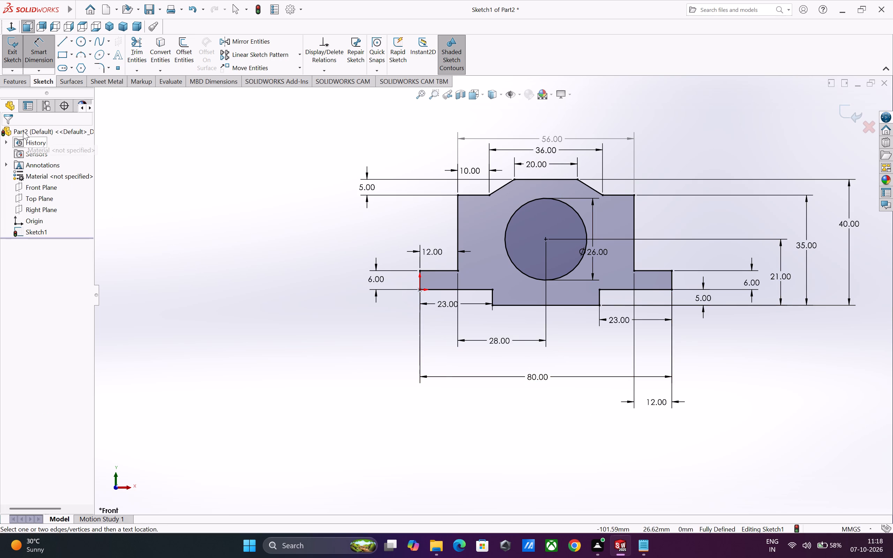
Extrude the fully defined profile as a blind 10 mm boss in the reversed direction.
click(16, 81)
click(15, 54)
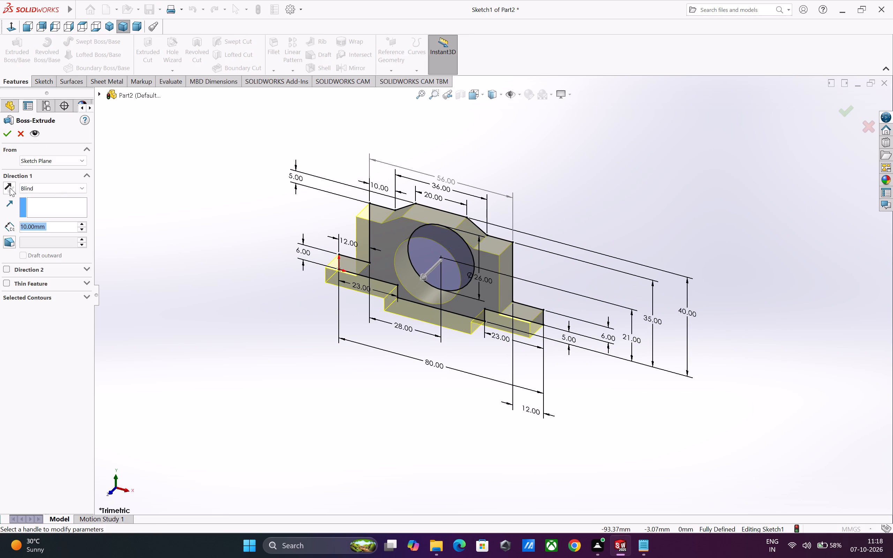
click(10, 188)
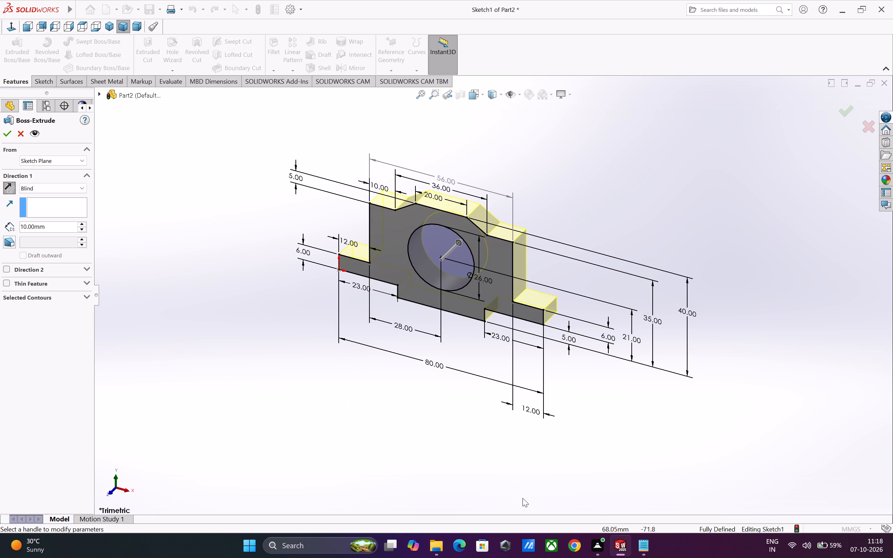
key(3)
key(0)
key(Return)
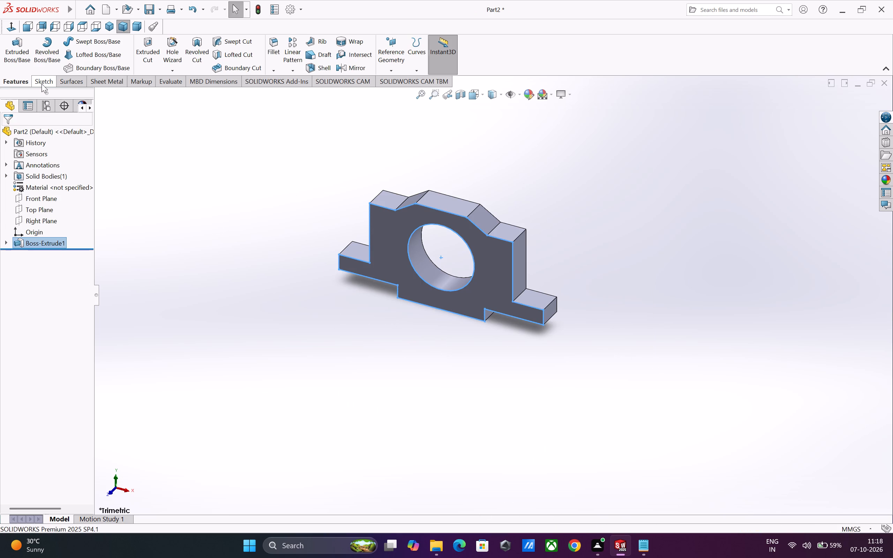
Edit the boss extrusion and set its blind depth to 30 mm.
click(46, 244)
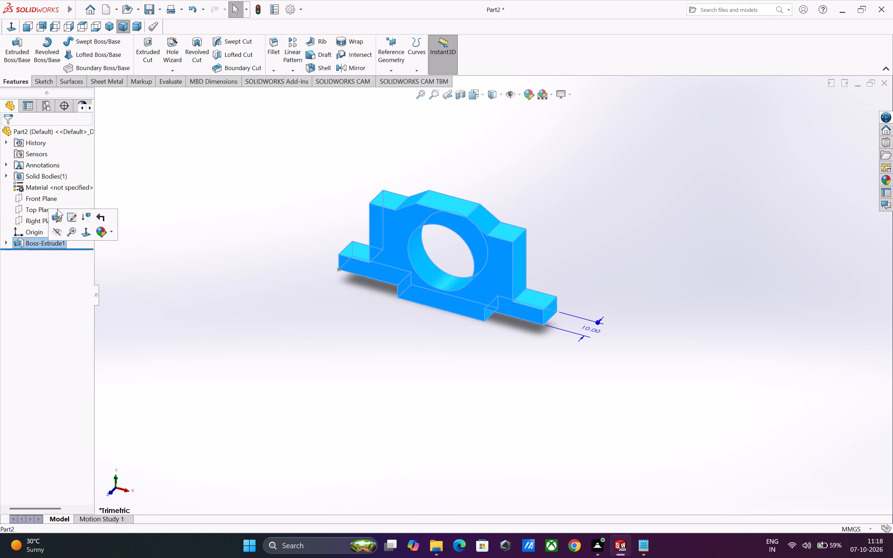
click(55, 219)
double_click(52, 227)
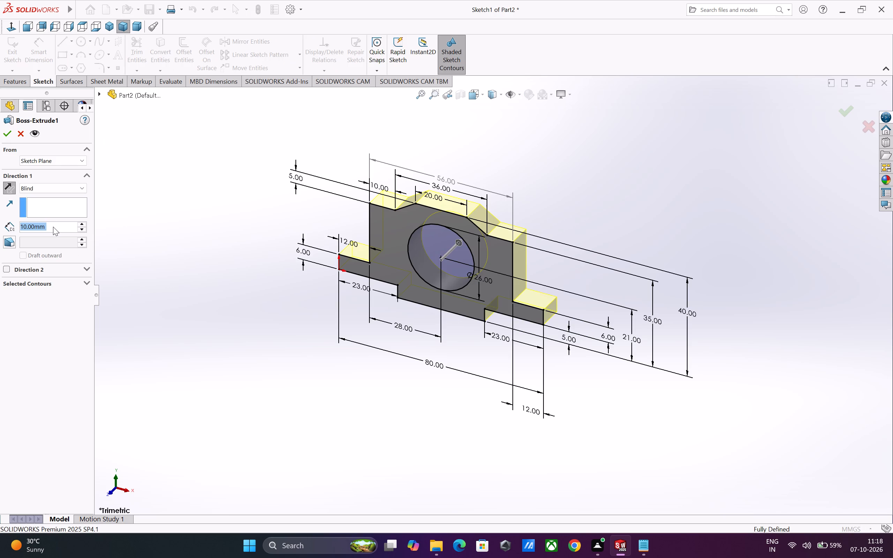
key(3)
key(0)
key(Return)
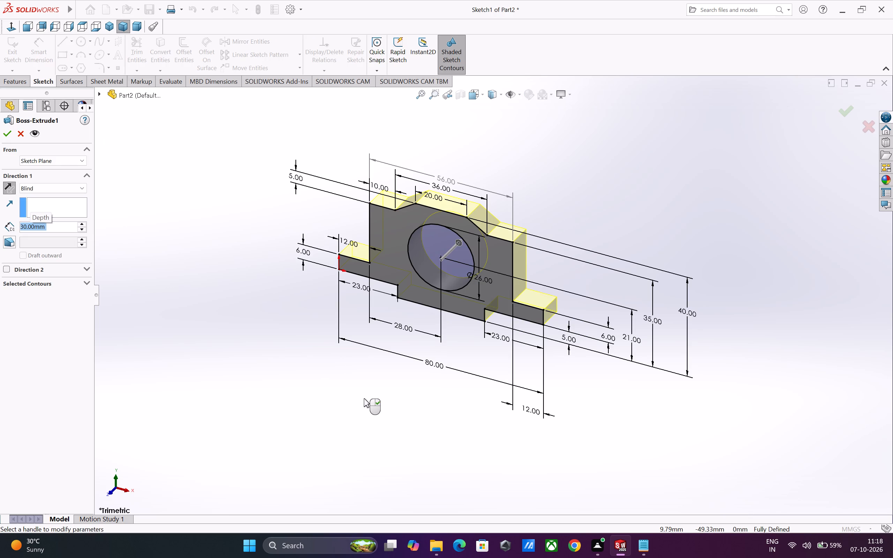
click(7, 135)
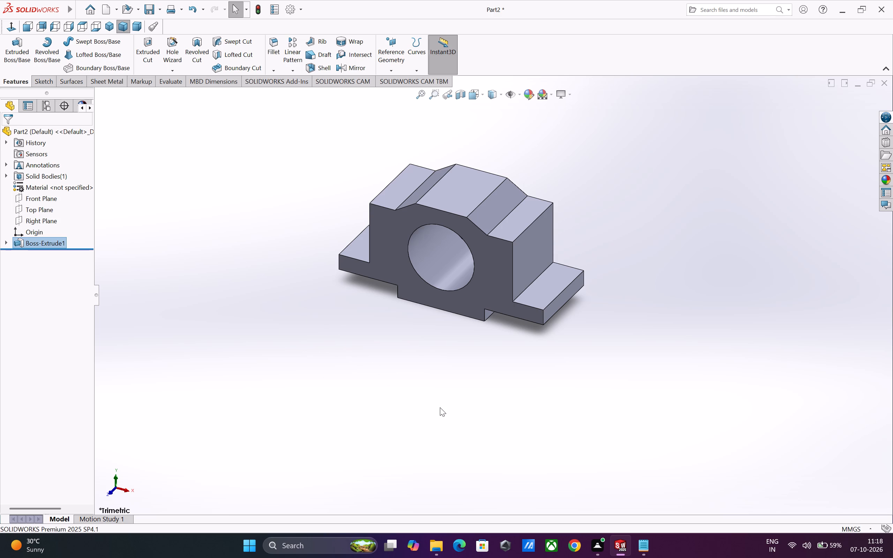
Start a new sketch on the upper face of the left foot flange.
middle_drag(470, 409, 576, 412)
middle_drag(570, 418, 500, 431)
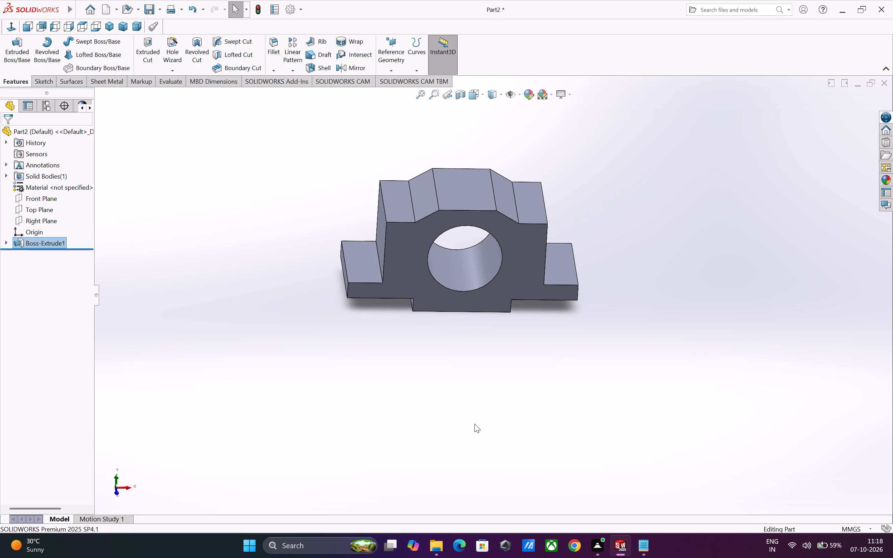
middle_drag(482, 401, 473, 458)
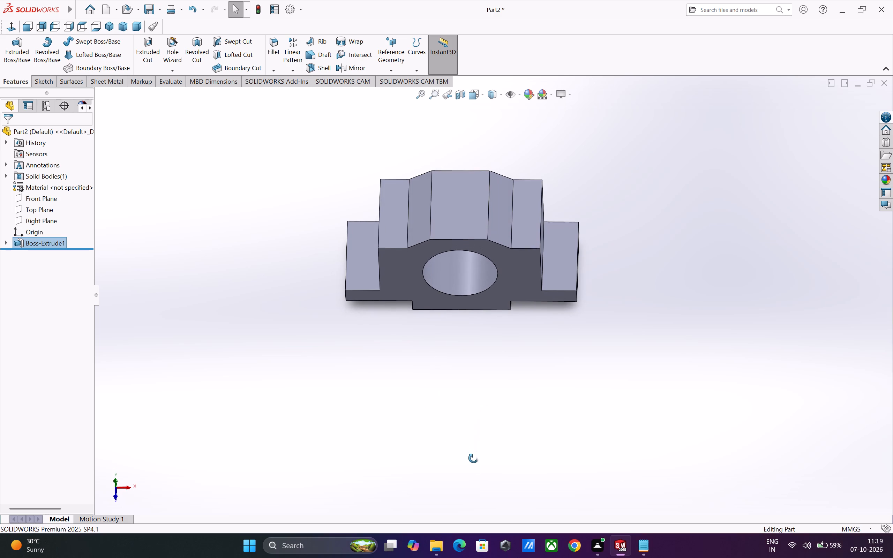
middle_drag(473, 458, 473, 459)
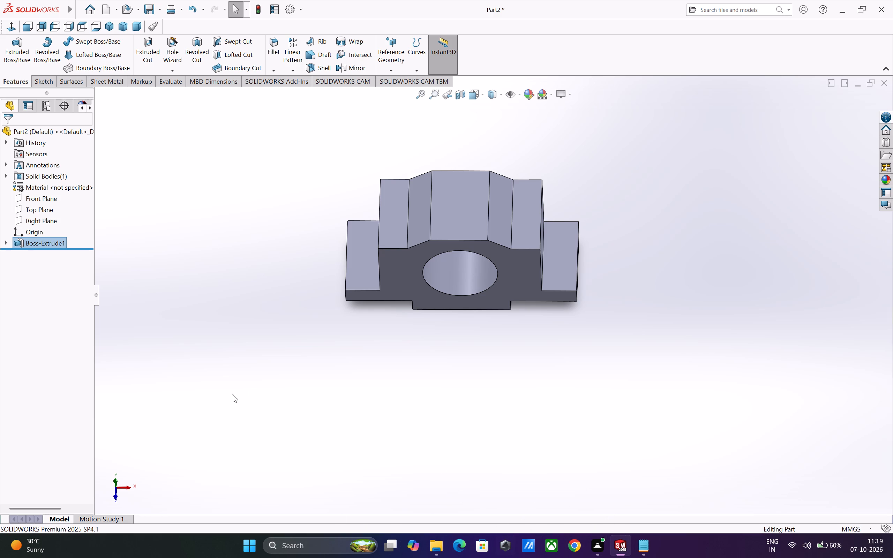
click(365, 261)
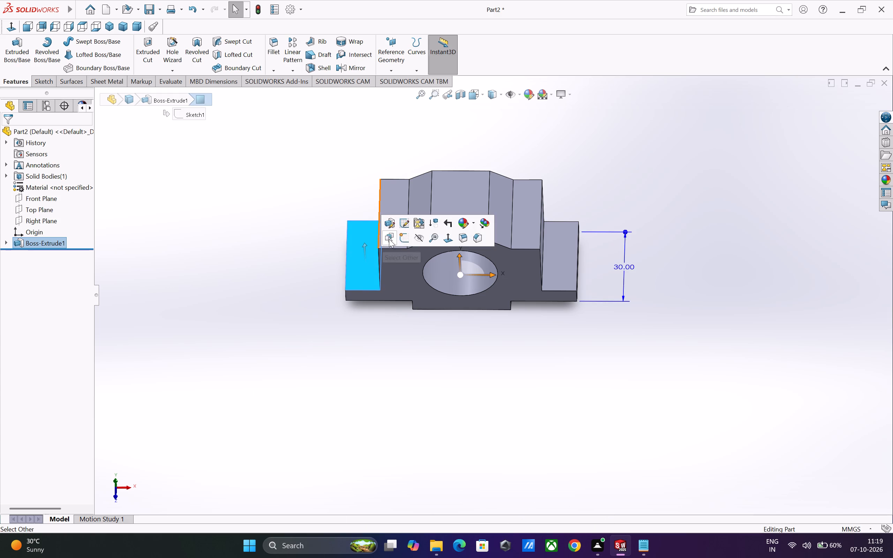
click(401, 237)
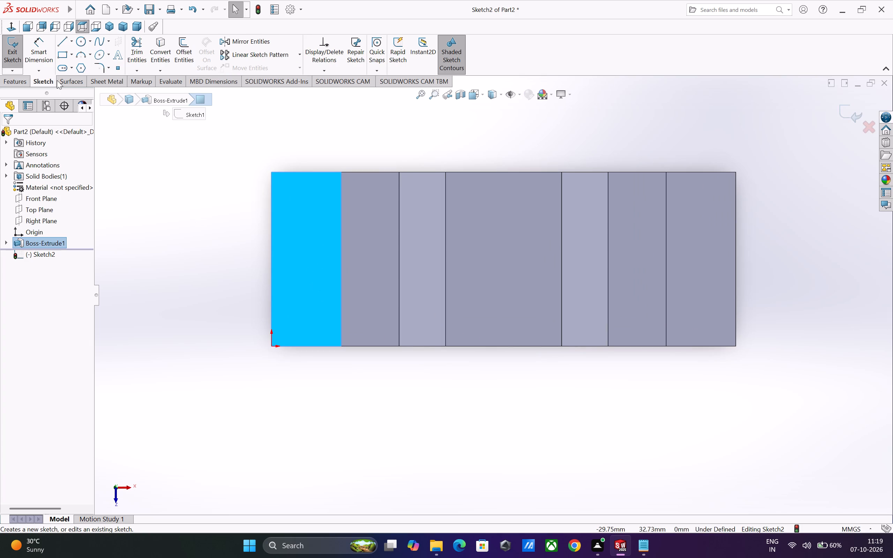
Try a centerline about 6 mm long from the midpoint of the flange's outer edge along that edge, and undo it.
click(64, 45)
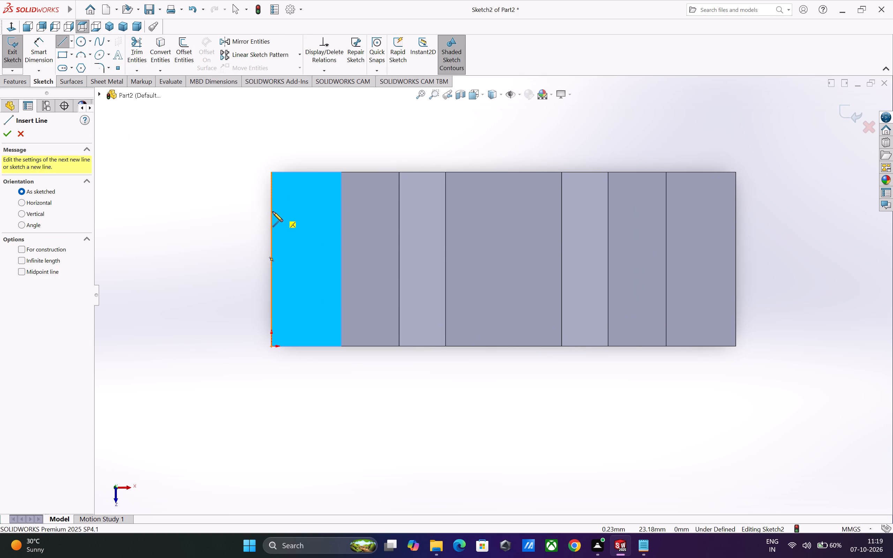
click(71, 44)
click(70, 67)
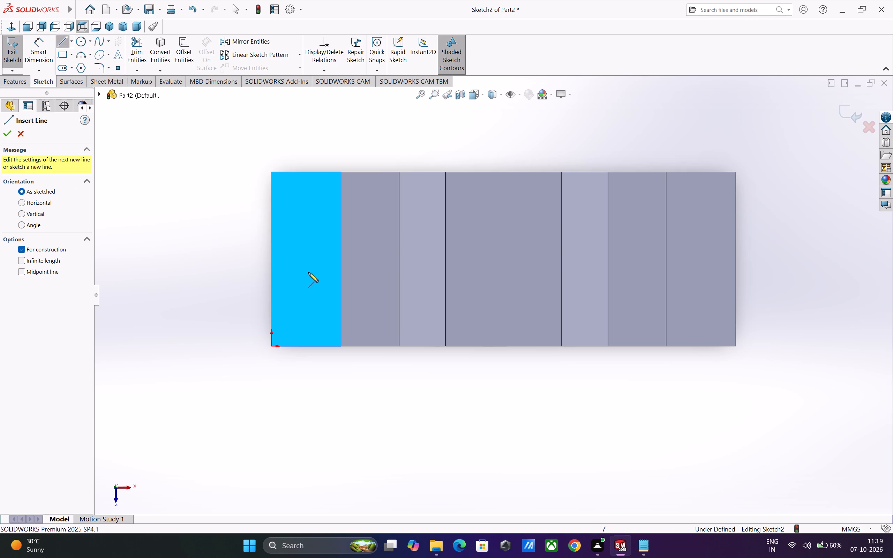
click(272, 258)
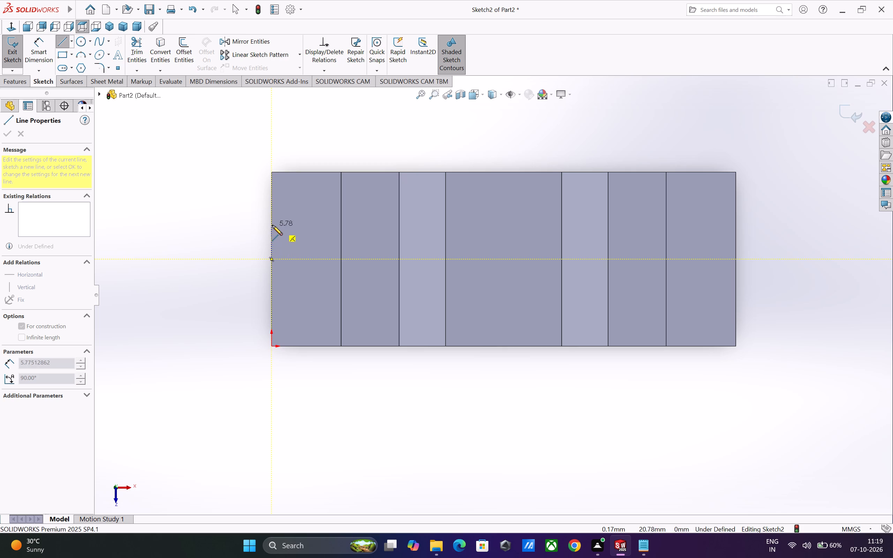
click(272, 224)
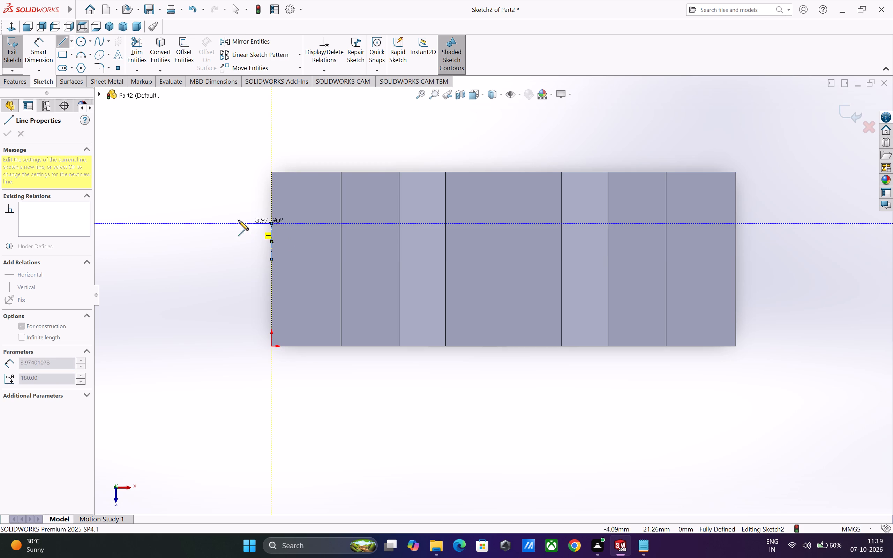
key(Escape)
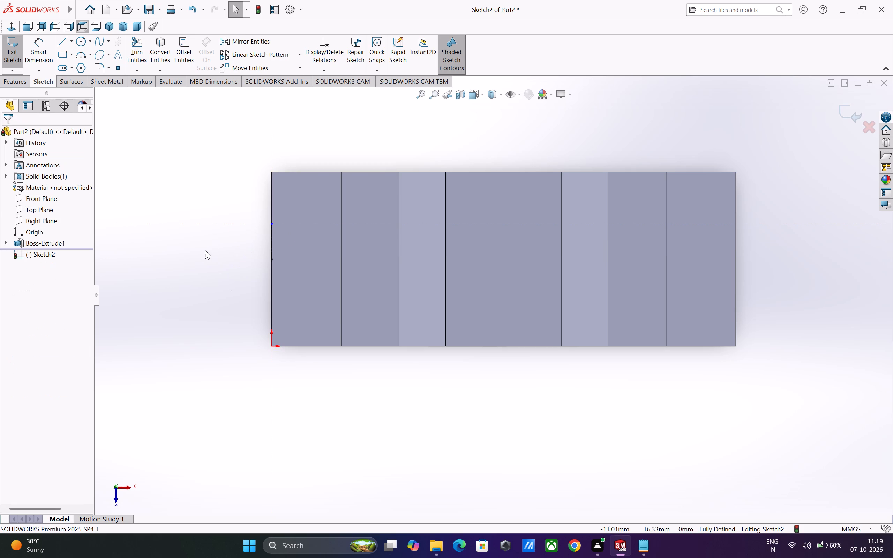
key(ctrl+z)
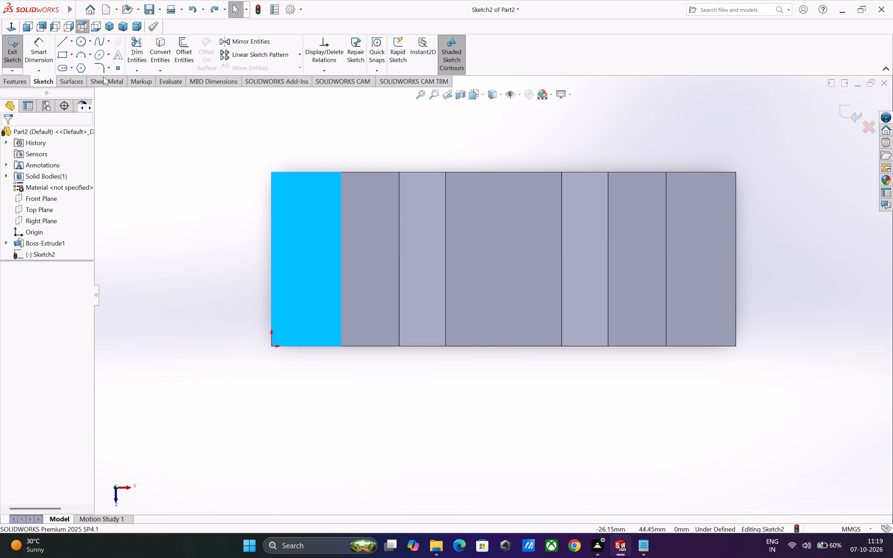
Sketch a midpoint line about 14 mm long along the left flange's outer edge, centred on the edge's midpoint.
click(71, 44)
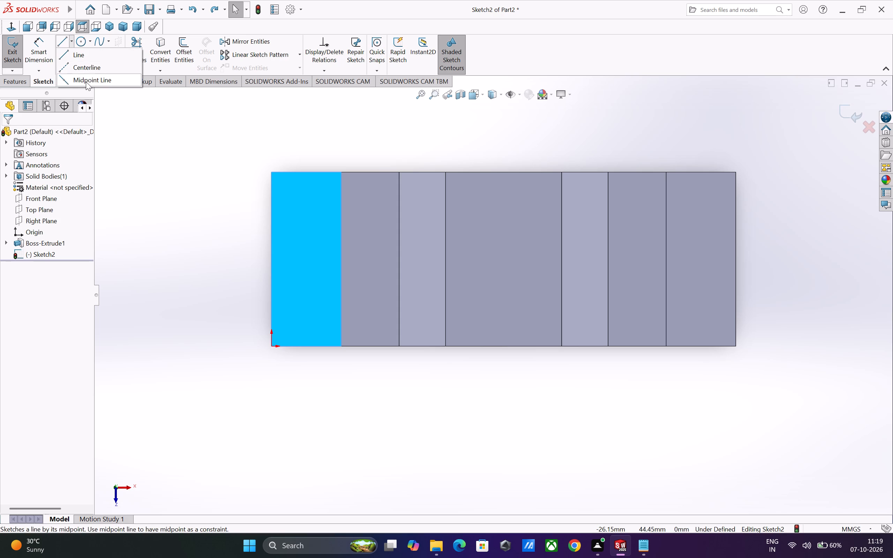
click(86, 82)
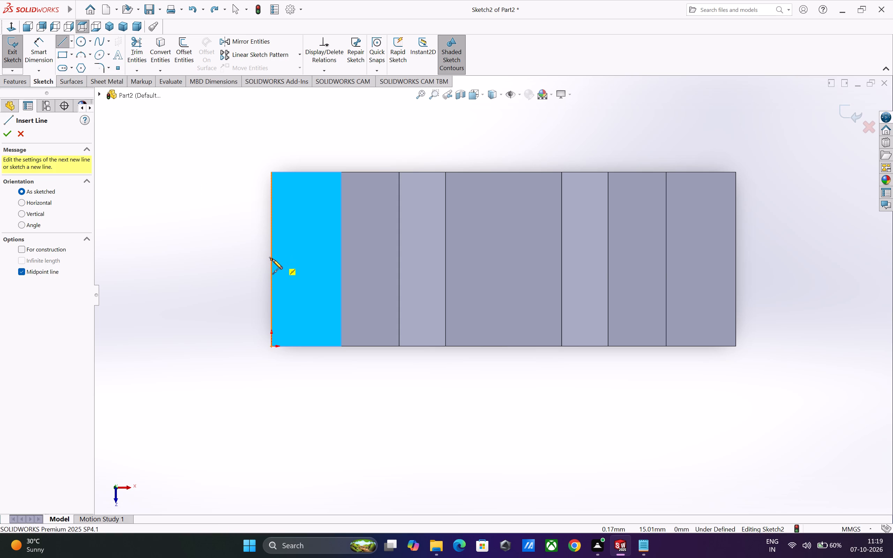
click(272, 259)
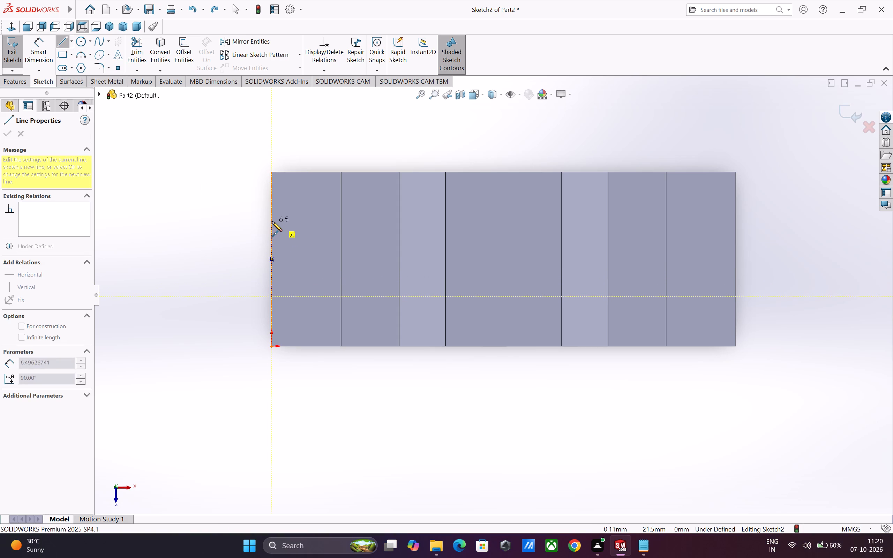
click(272, 218)
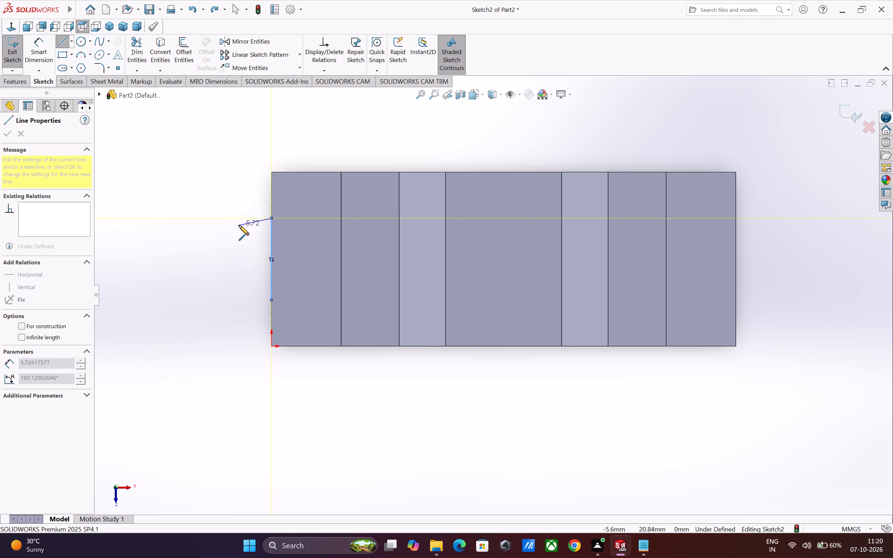
middle_click(320, 262)
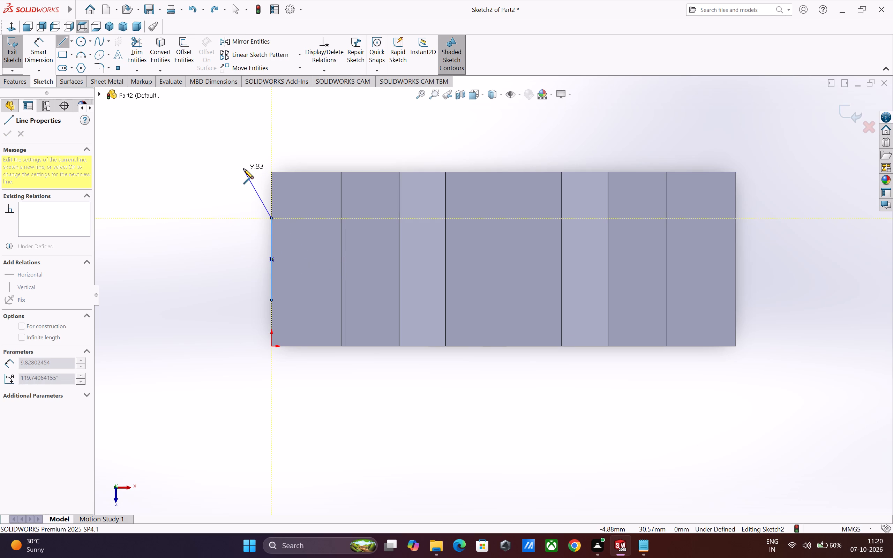
key(Escape)
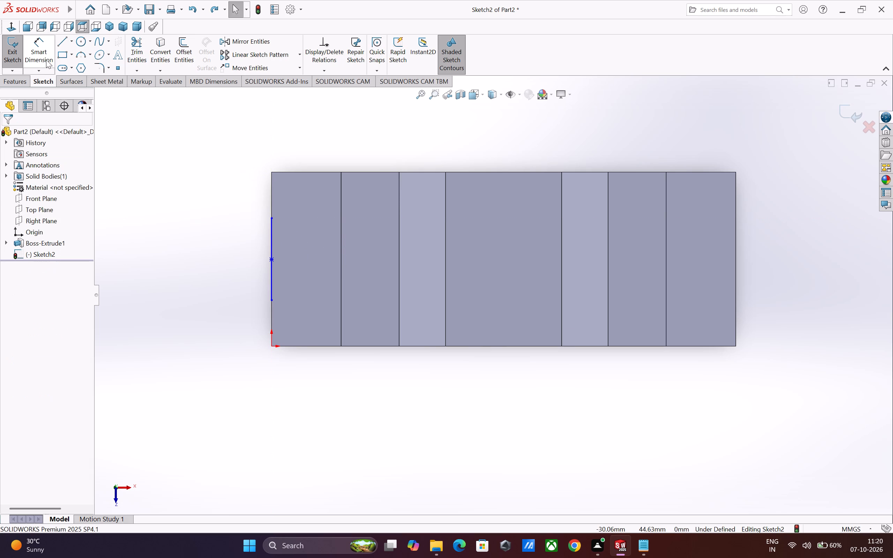
Dimension the length of the line on the flange's outer edge to 14 mm.
click(46, 54)
click(271, 246)
click(248, 247)
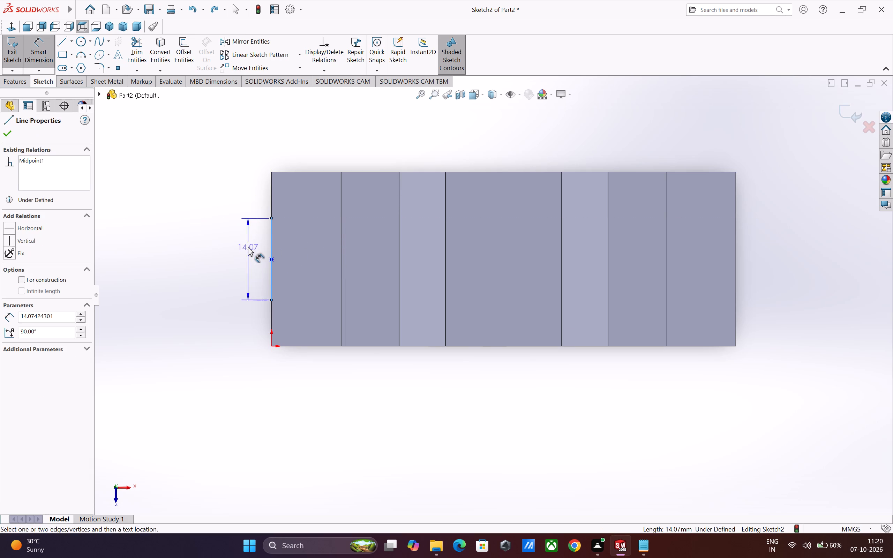
key(1)
key(4)
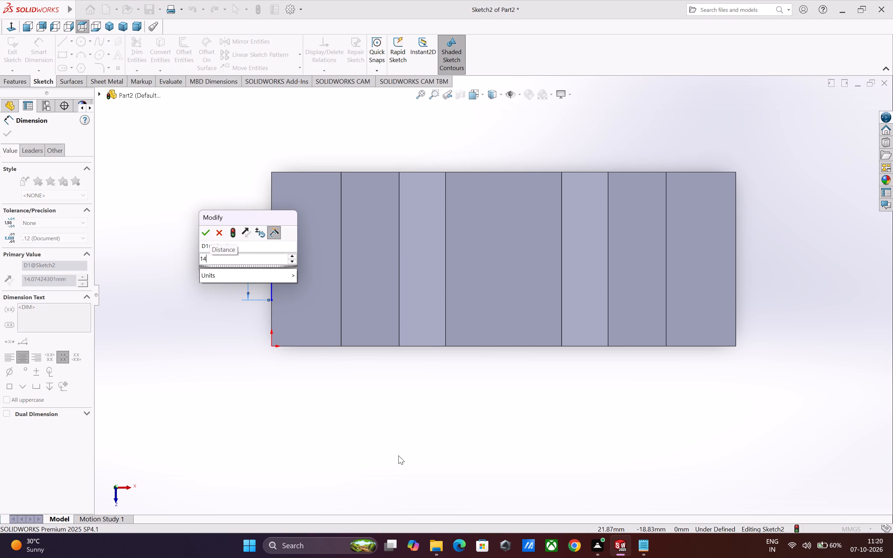
key(Return)
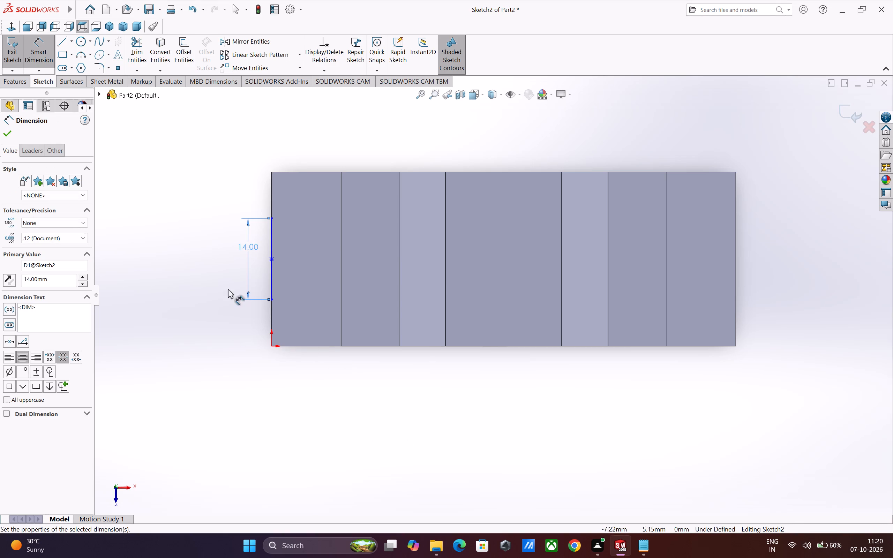
Sketch three connected lines from the 14 mm line's ends to close a rectangle about 3.3 mm wide inside the flange.
click(63, 41)
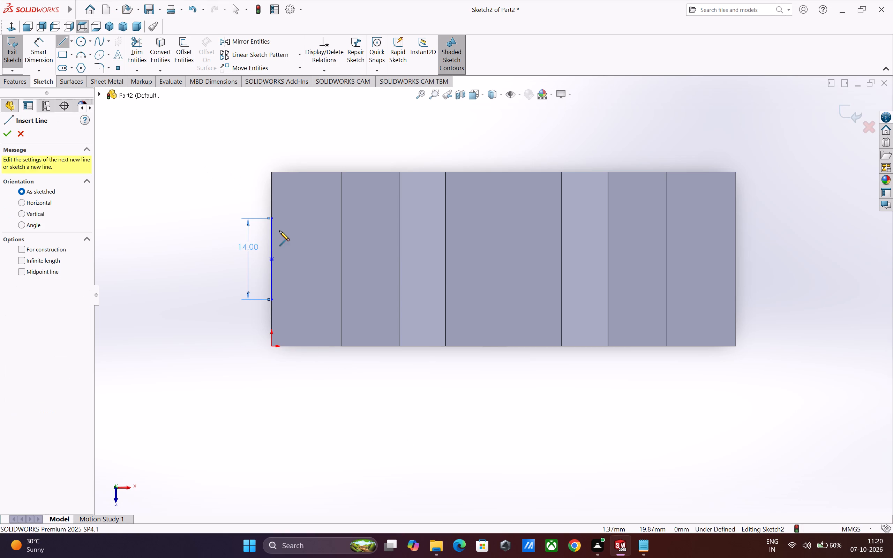
click(272, 218)
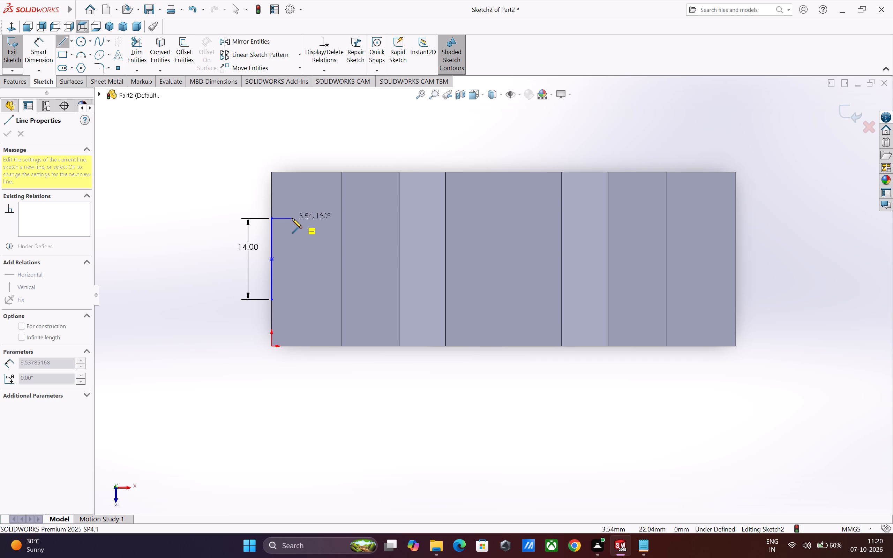
click(291, 218)
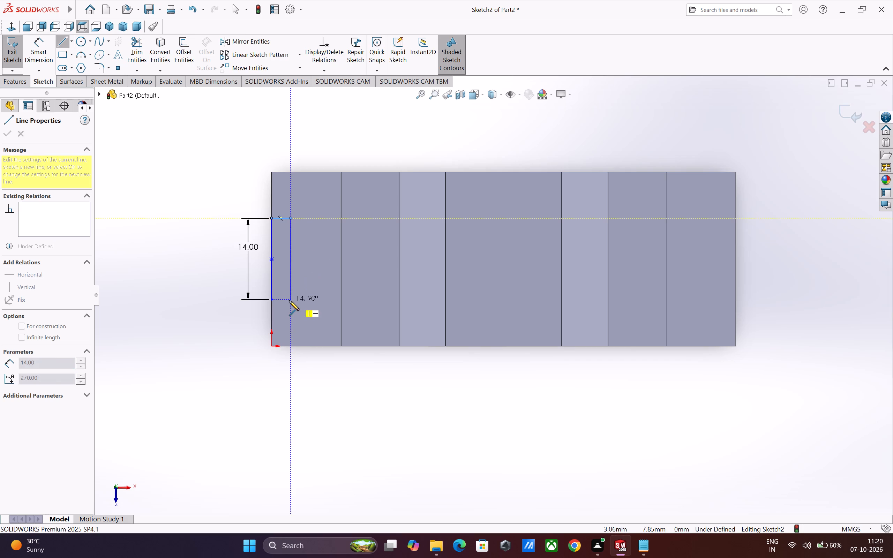
click(289, 299)
click(271, 300)
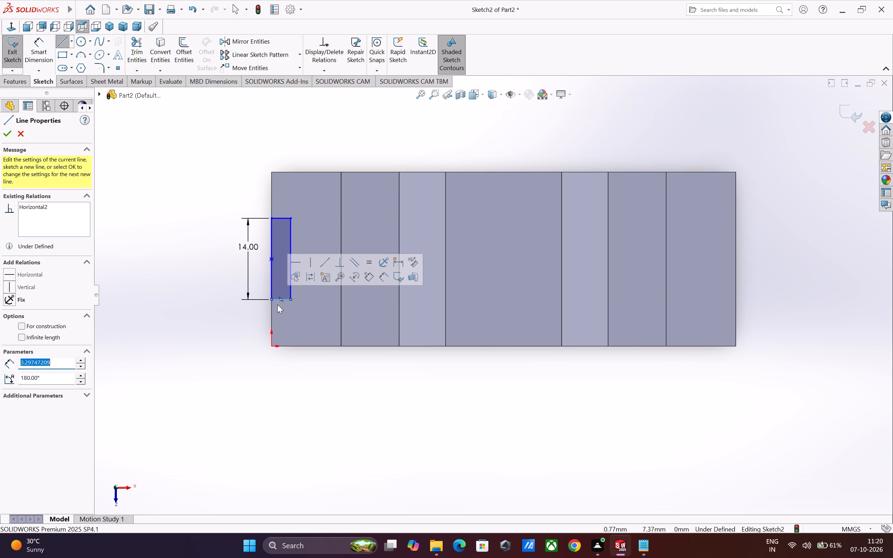
key(Escape)
key(Escape)
Dimension the width of the rectangle on the left flange to 3 mm.
drag(33, 47, 37, 50)
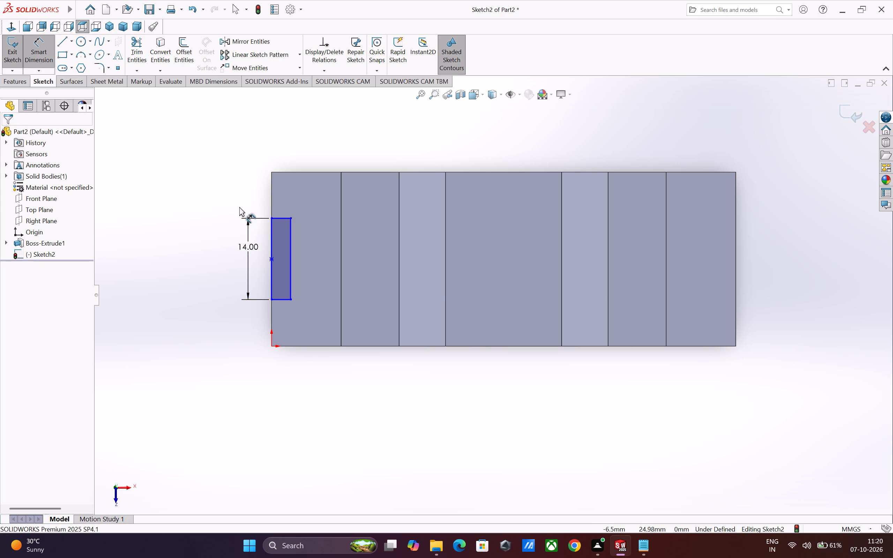
click(271, 231)
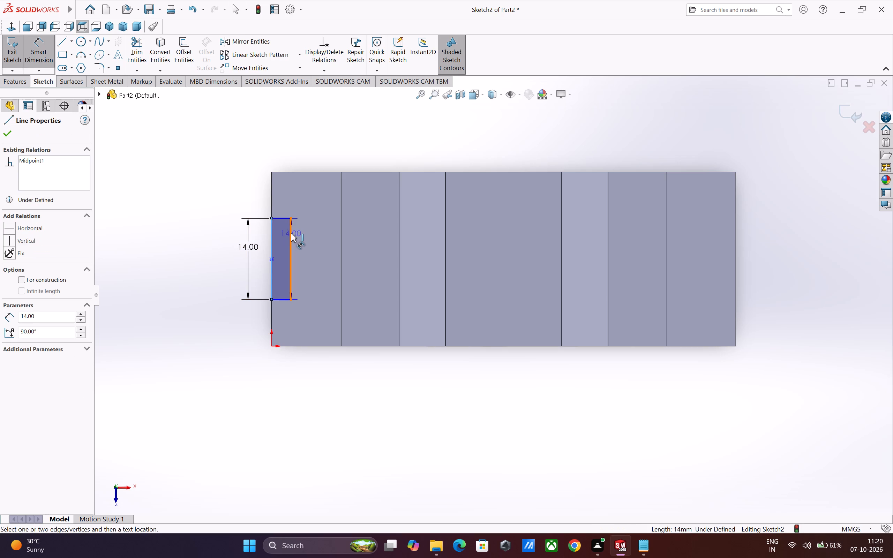
click(291, 233)
click(280, 323)
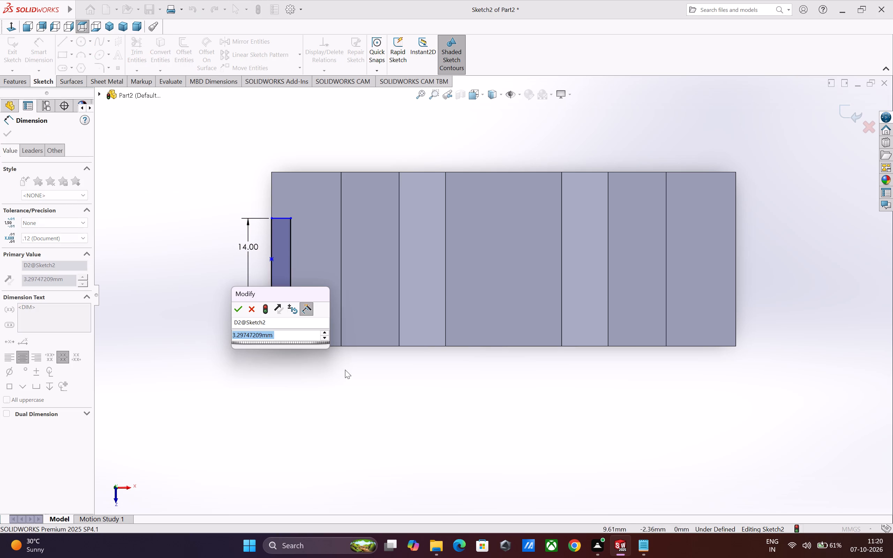
key(3)
key(Return)
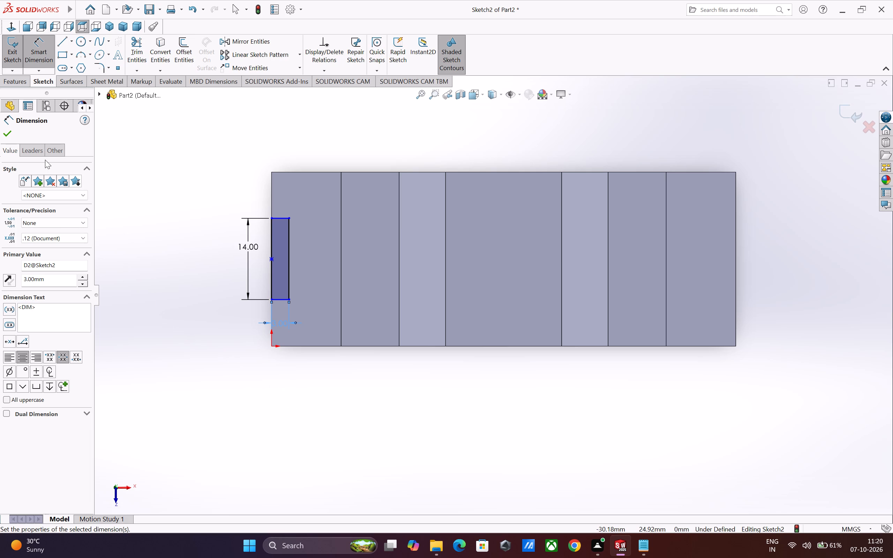
click(5, 132)
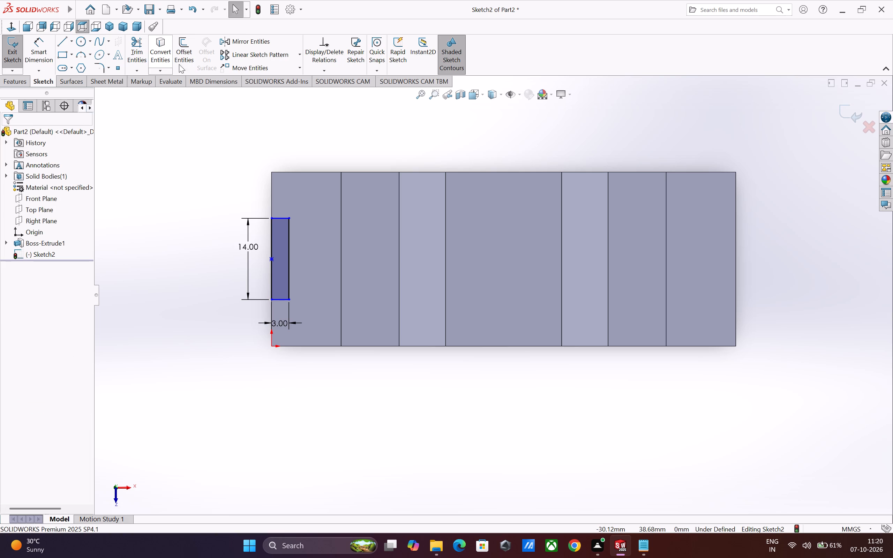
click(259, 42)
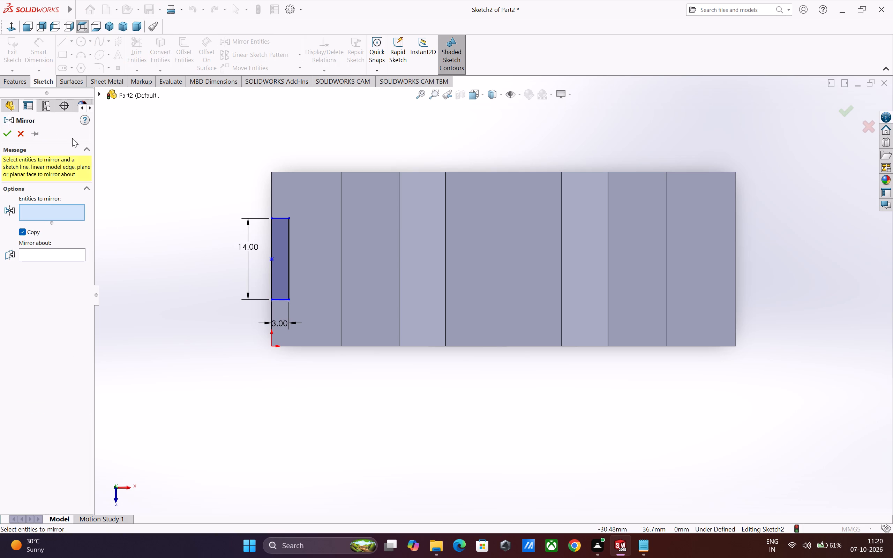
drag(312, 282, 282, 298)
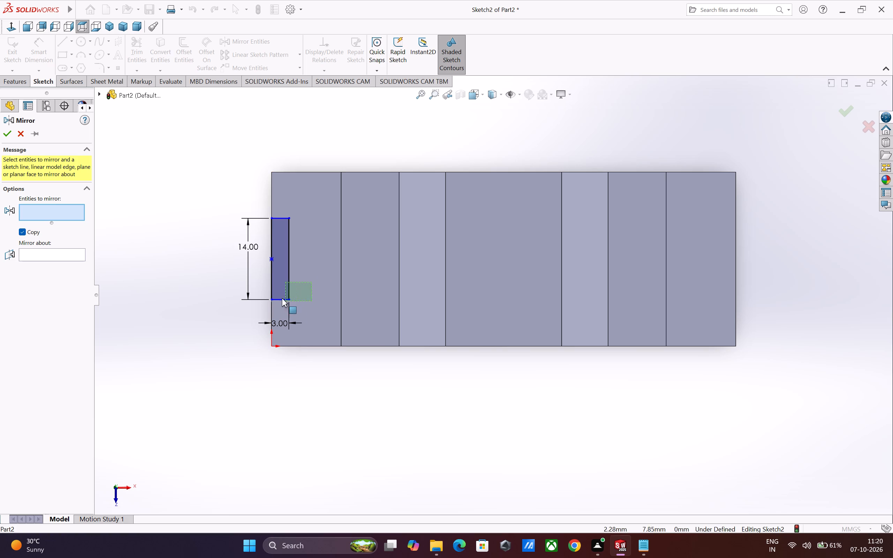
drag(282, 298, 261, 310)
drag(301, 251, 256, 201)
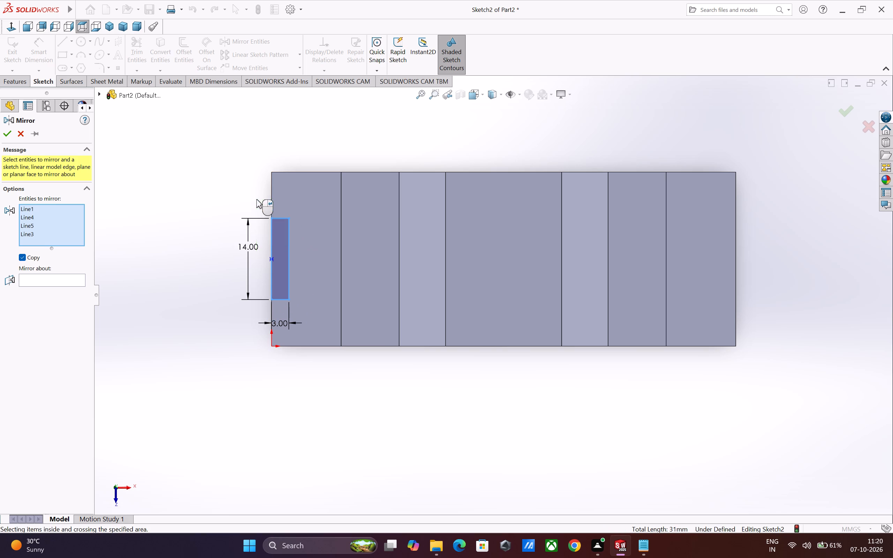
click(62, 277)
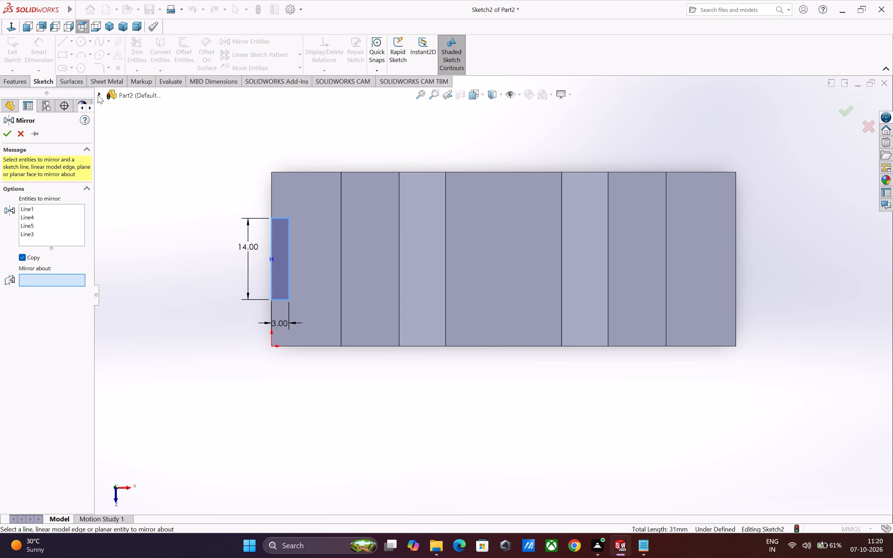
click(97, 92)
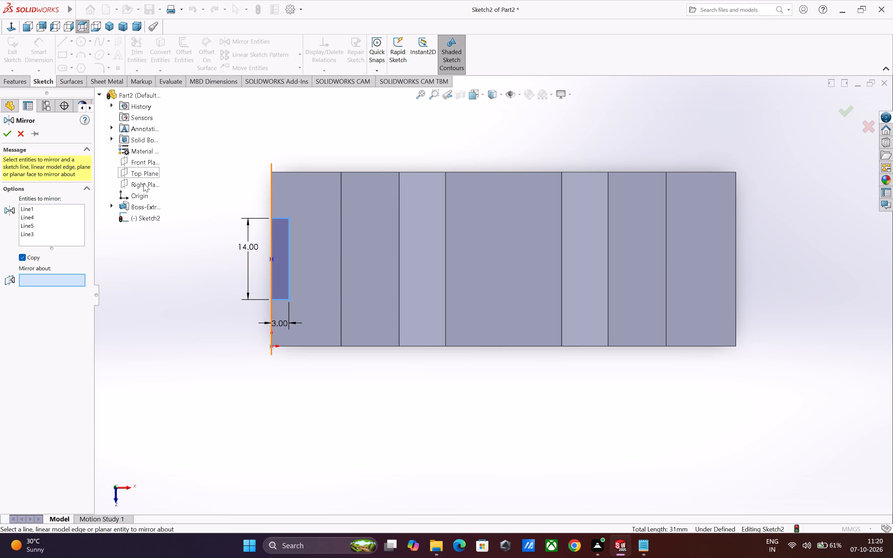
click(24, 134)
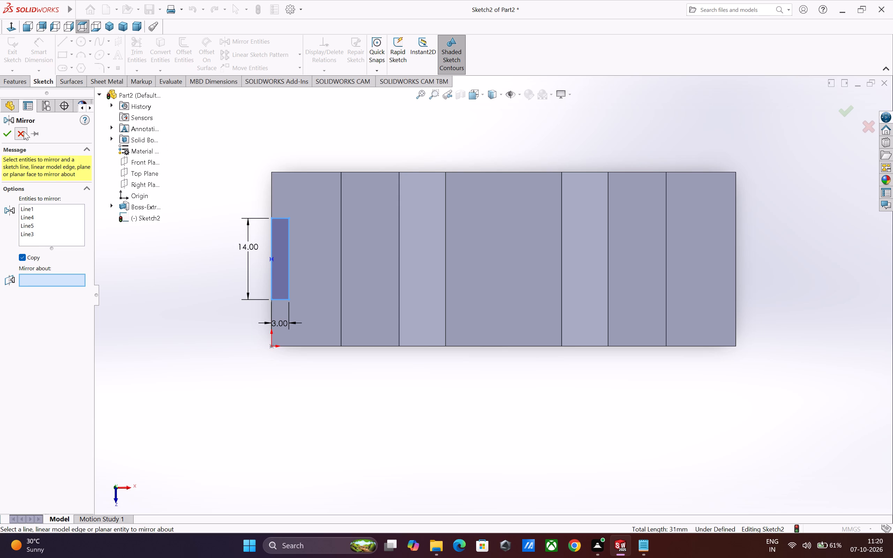
Sketch a vertical centerline across the middle of the part, joining the midpoints of the central face's two outer edges.
click(74, 44)
click(74, 64)
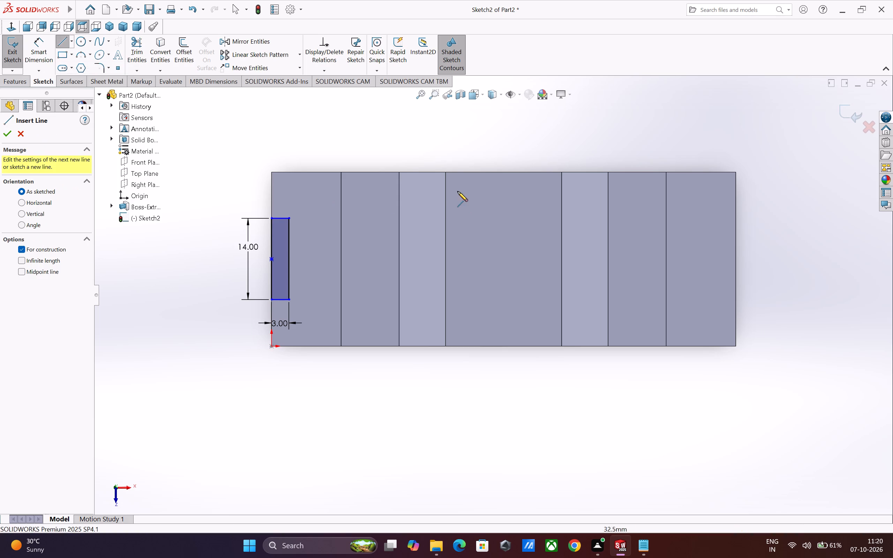
click(503, 172)
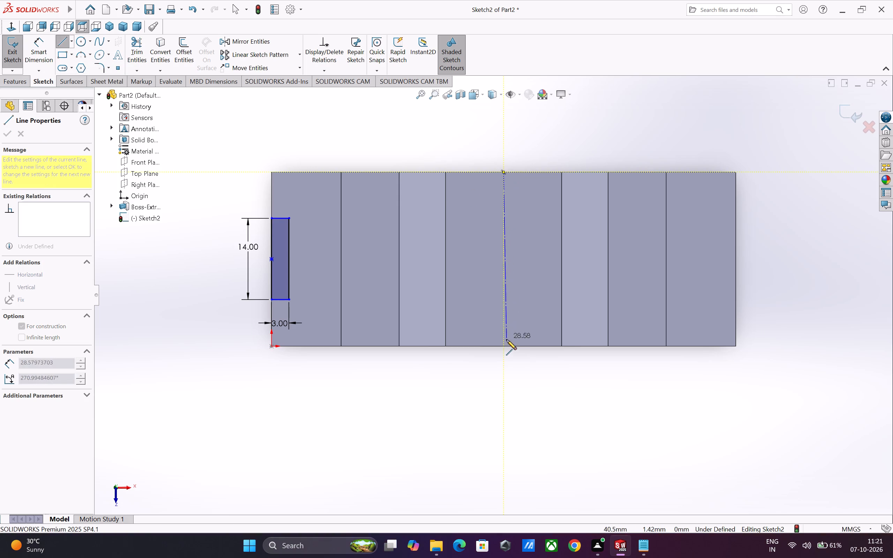
click(502, 346)
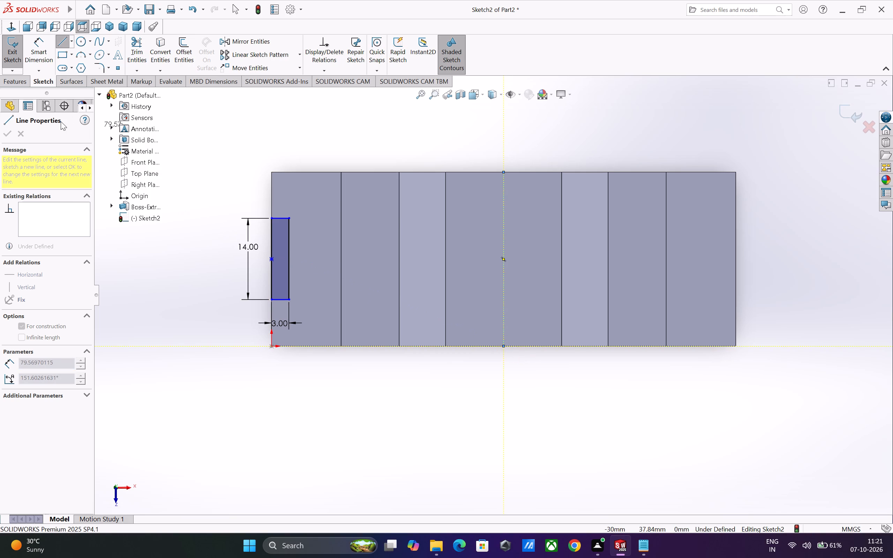
key(Escape)
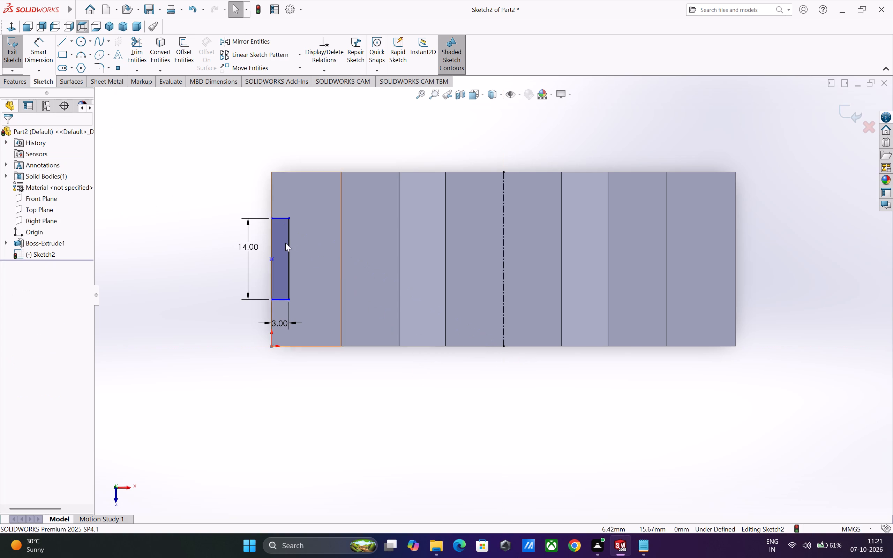
Mirror the rectangle's four lines and midpoint about the vertical centerline onto the opposite flange.
click(250, 45)
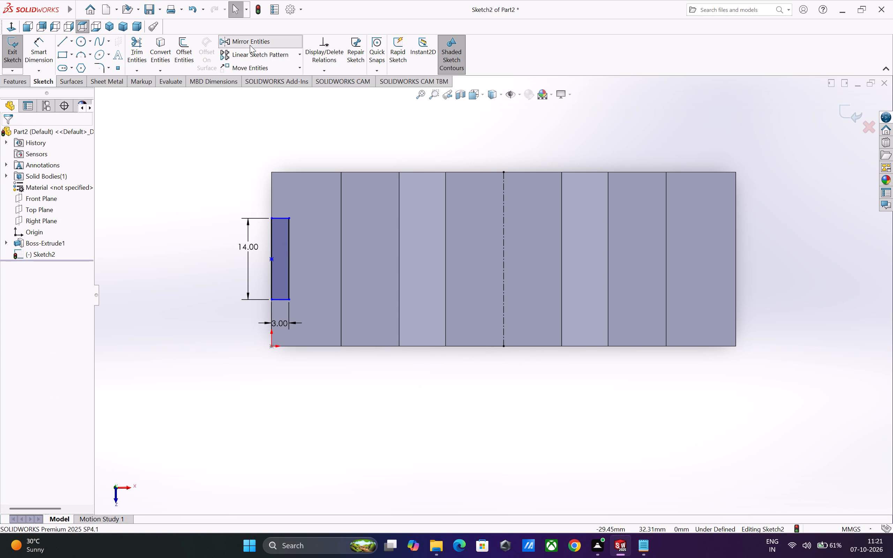
drag(305, 195, 264, 309)
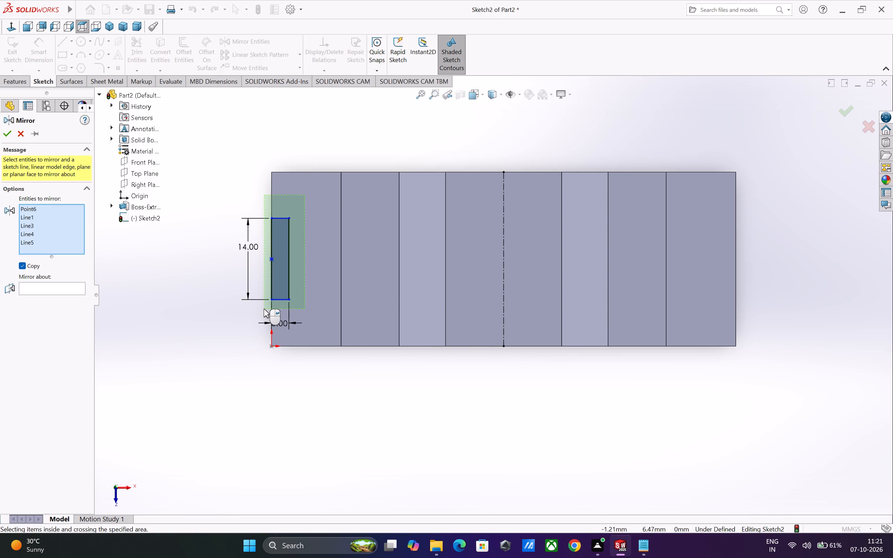
click(37, 285)
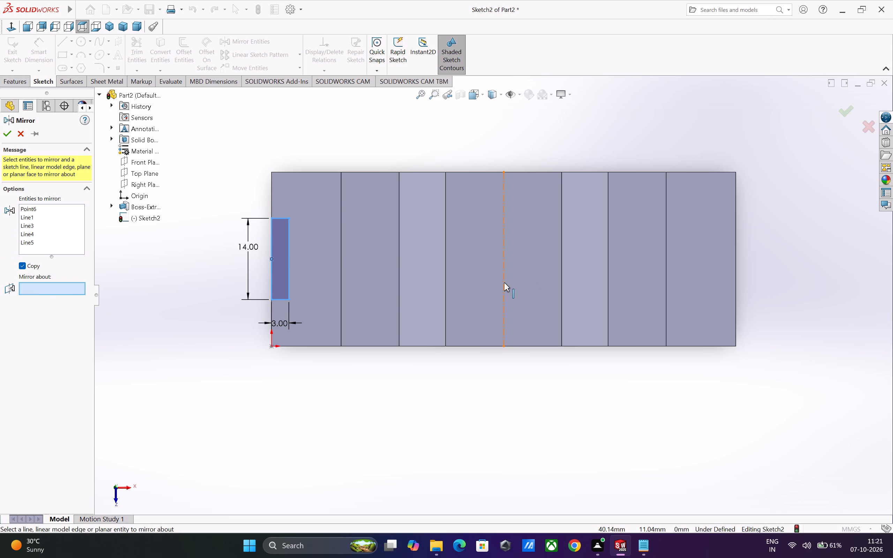
click(504, 282)
right_click(504, 282)
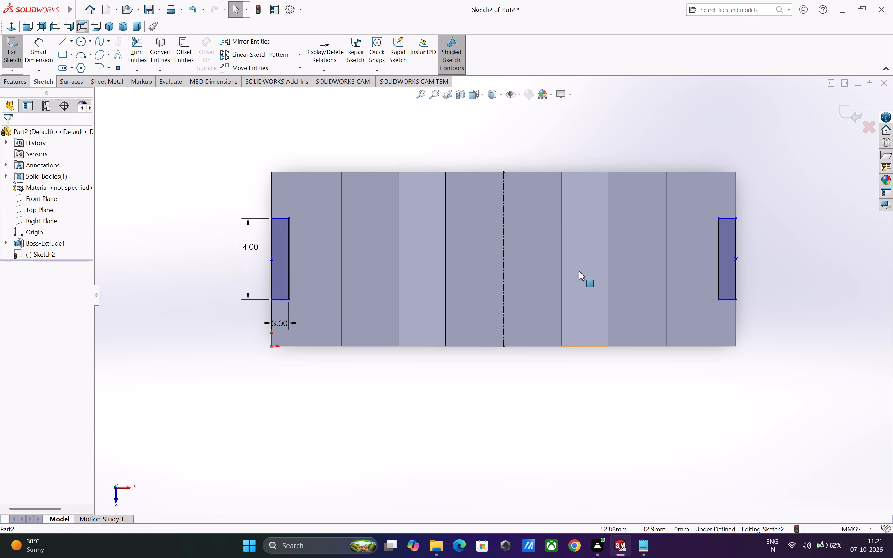
Delete the vertical centerline used for mirroring.
click(504, 278)
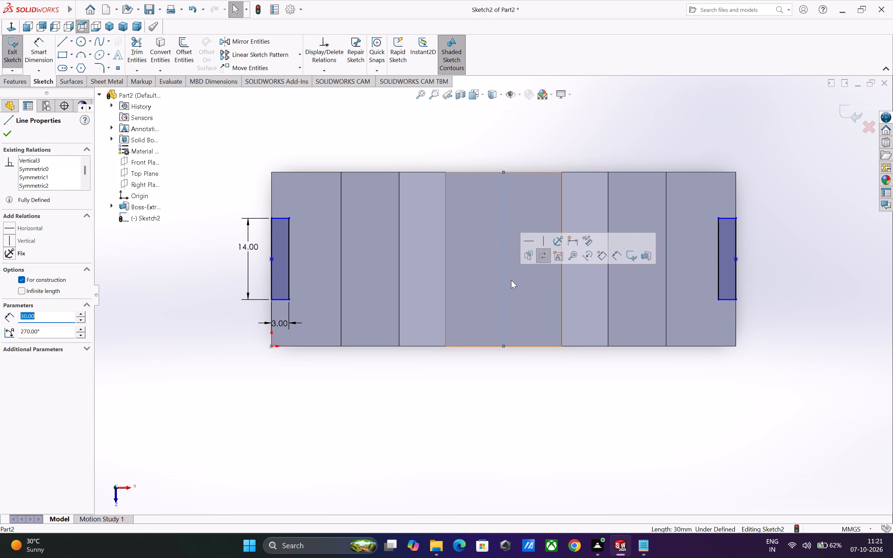
key(Delete)
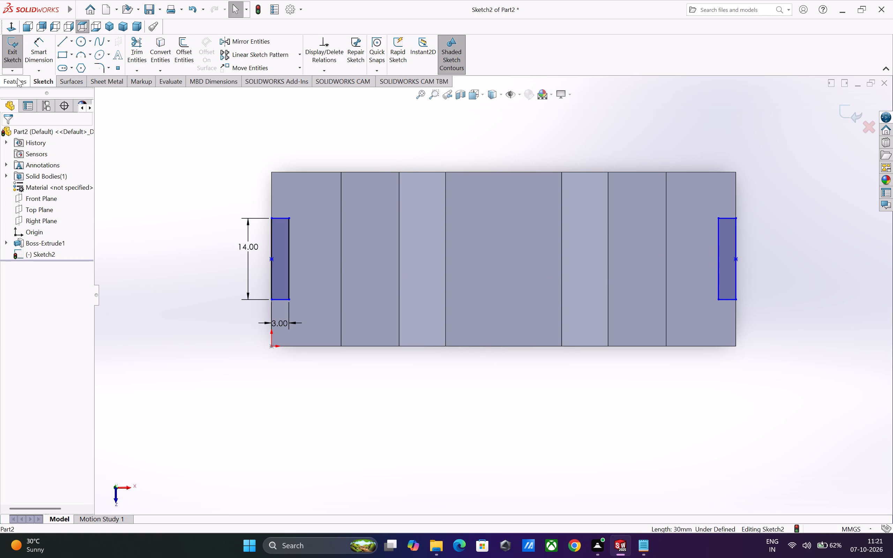
Cut-extrude both flange rectangles with the Through All end condition.
click(17, 82)
click(139, 48)
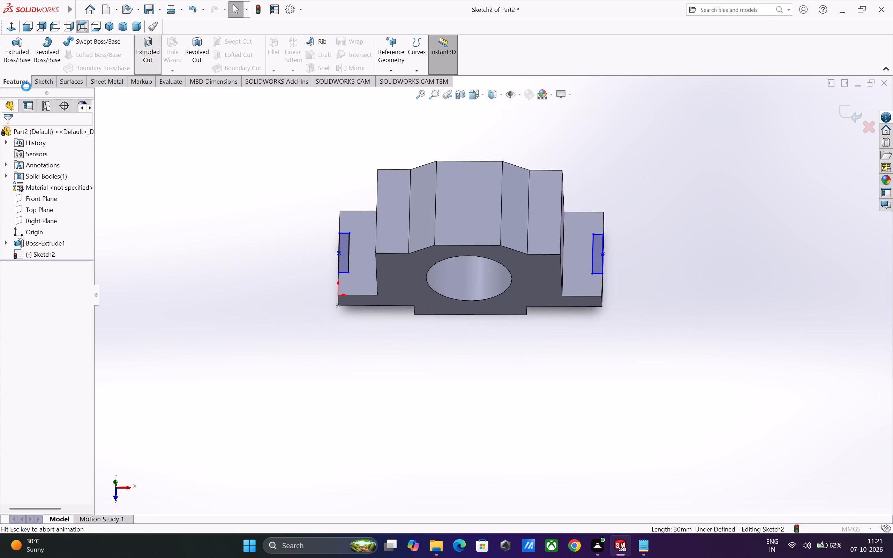
click(73, 189)
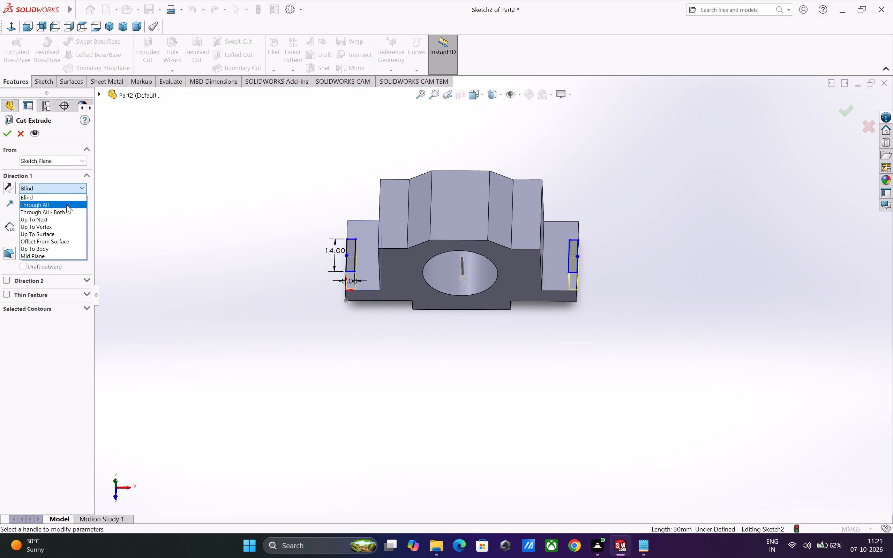
click(66, 204)
middle_drag(247, 308, 270, 244)
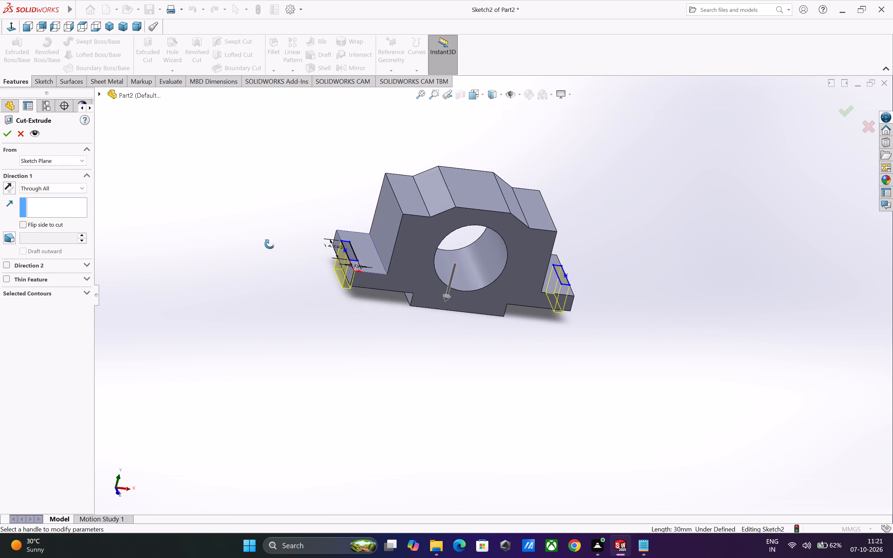
middle_drag(270, 244, 272, 249)
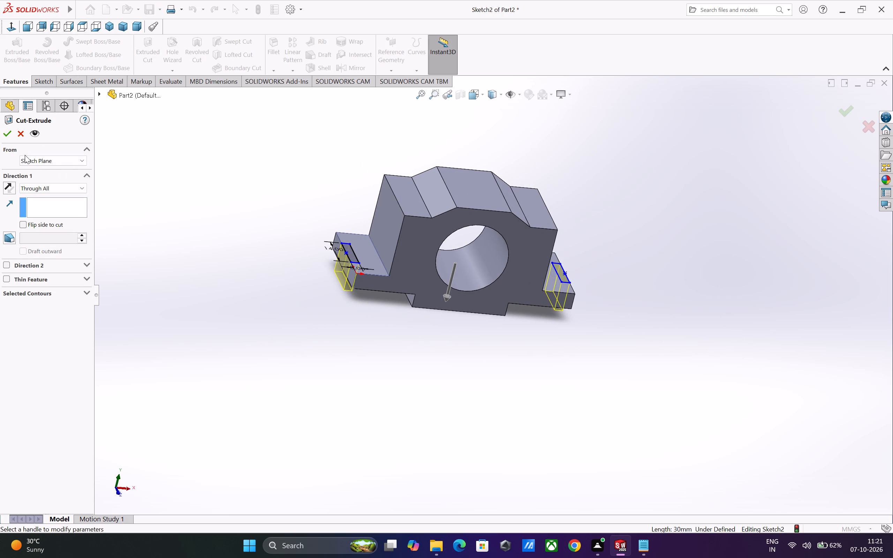
click(8, 131)
click(221, 333)
On the block's side face above the left flange, sketch a circle of about 3.5 mm radius, vertically aligned with the lower edge's midpoint.
middle_drag(420, 417, 423, 416)
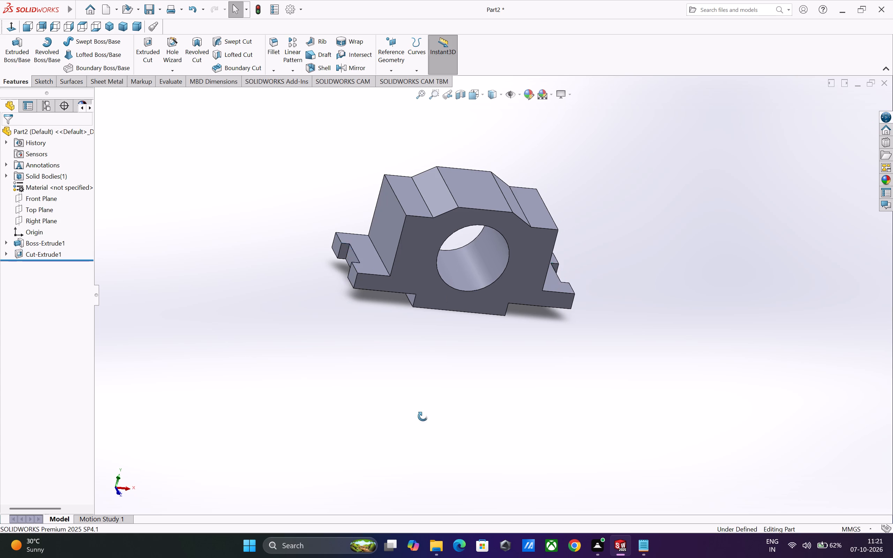
middle_drag(423, 416, 480, 429)
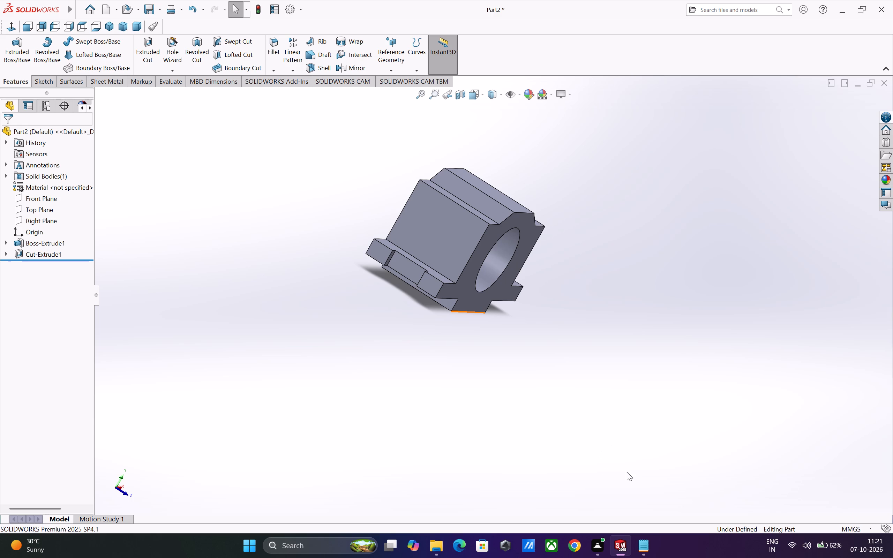
click(439, 247)
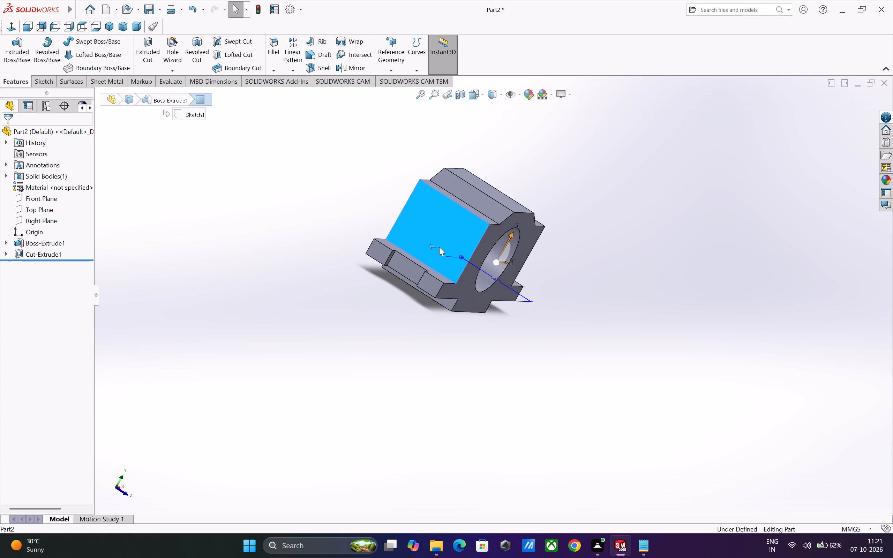
click(478, 226)
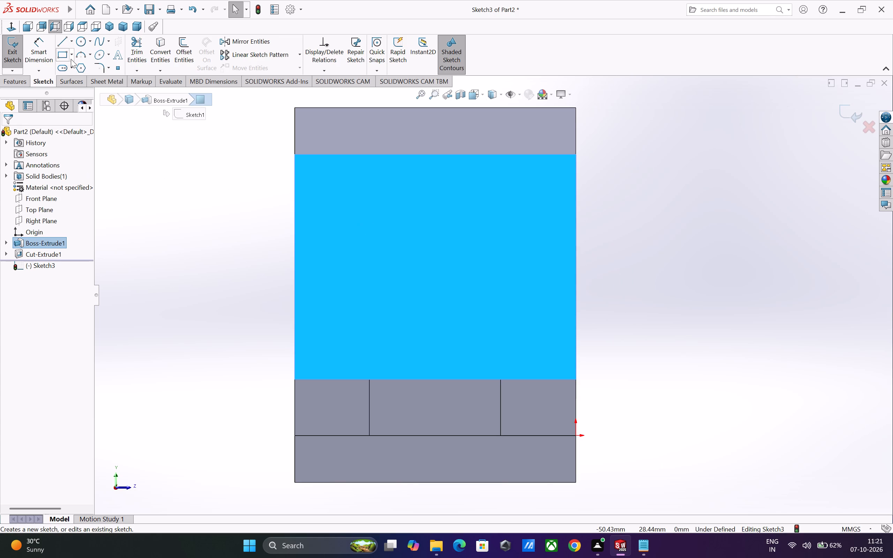
click(77, 44)
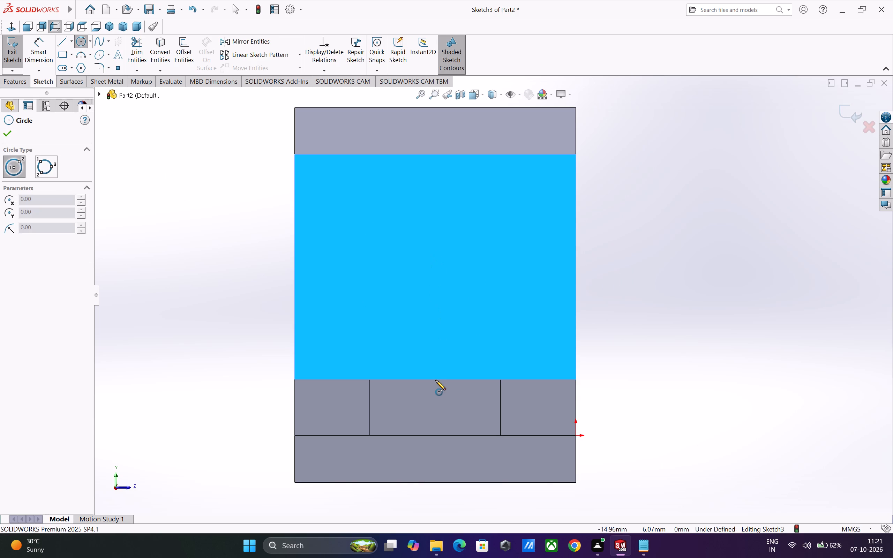
click(435, 281)
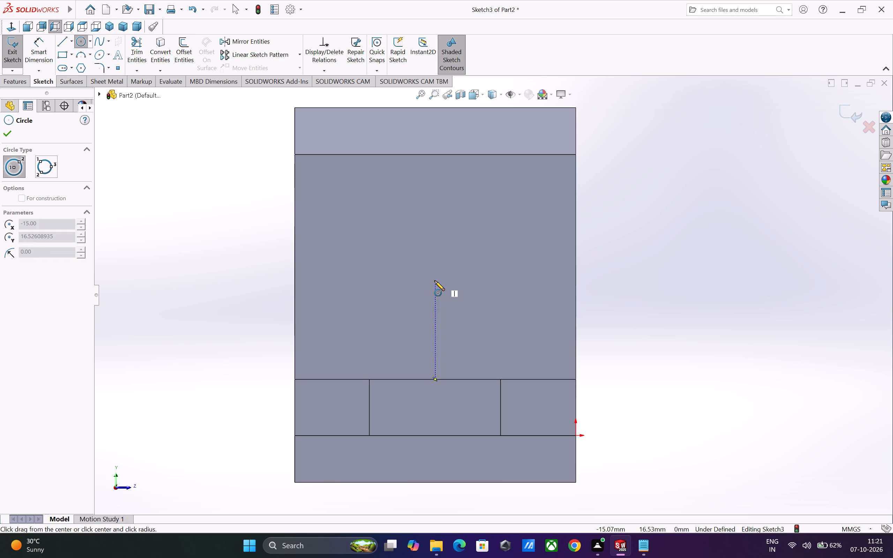
click(465, 293)
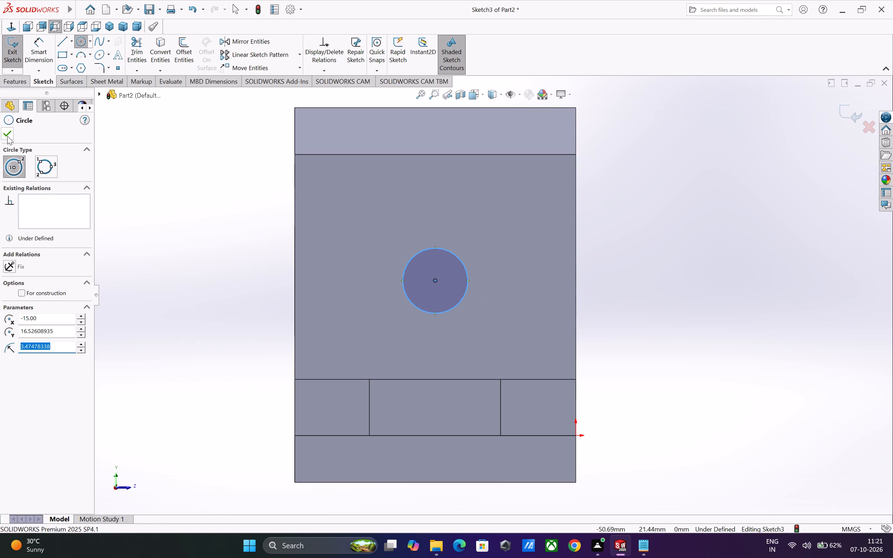
drag(7, 136, 7, 132)
Dimension the circle's centre 10 mm above the flange's top edge on the side face.
click(39, 58)
click(435, 279)
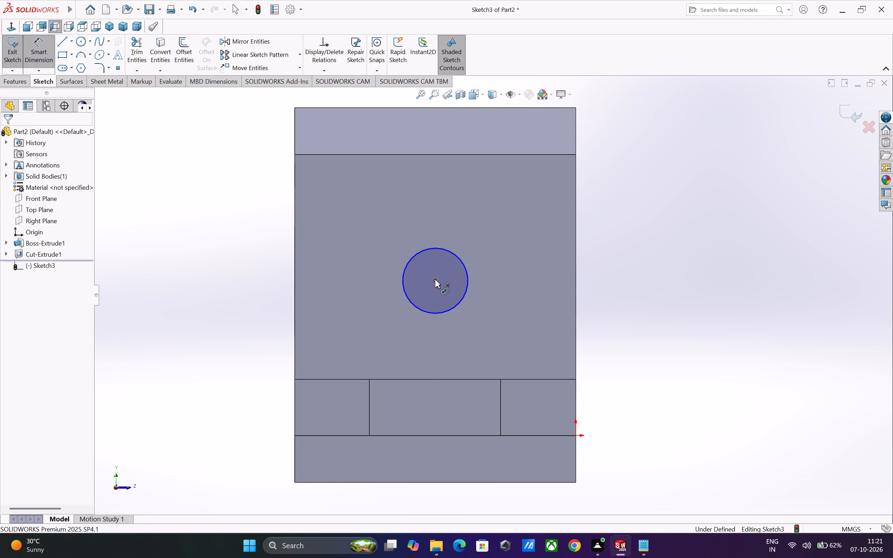
click(432, 379)
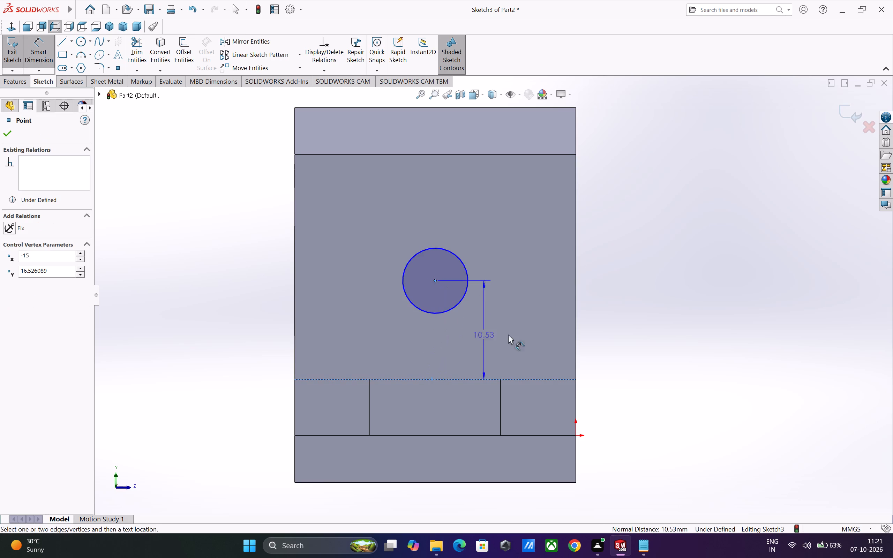
click(603, 332)
key(1)
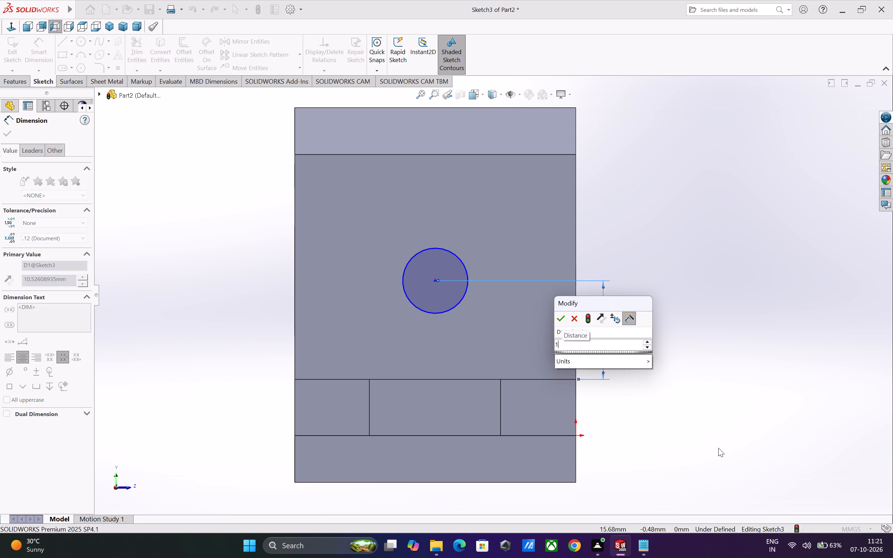
key(0)
click(564, 319)
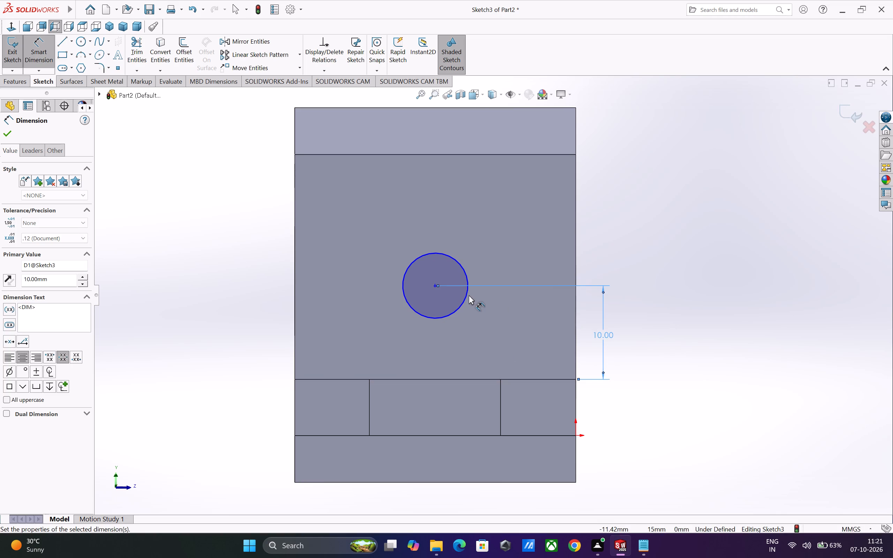
Dimension the side-face circle with a diameter of 14 mm.
click(466, 297)
click(496, 300)
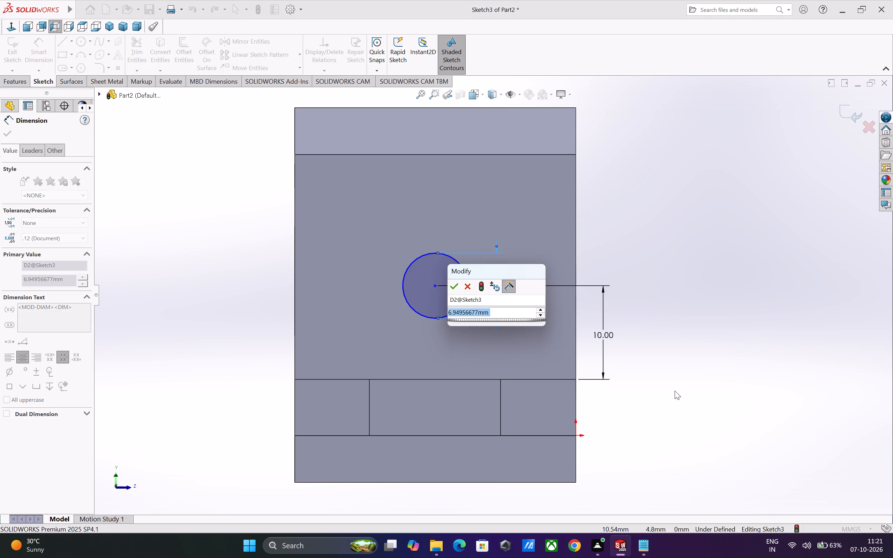
key(1)
key(4)
key(Return)
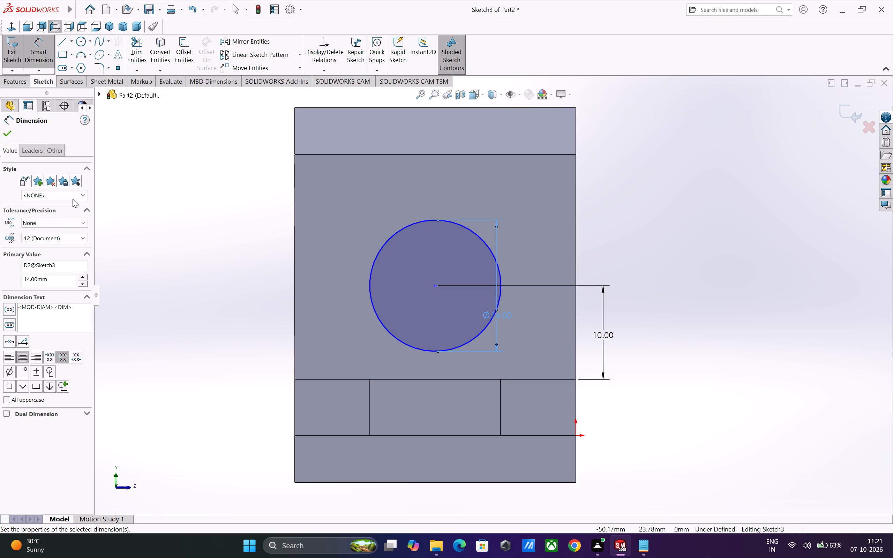
click(6, 133)
Cut-extrude the 14 mm circle through the block with the Through All end condition.
click(22, 84)
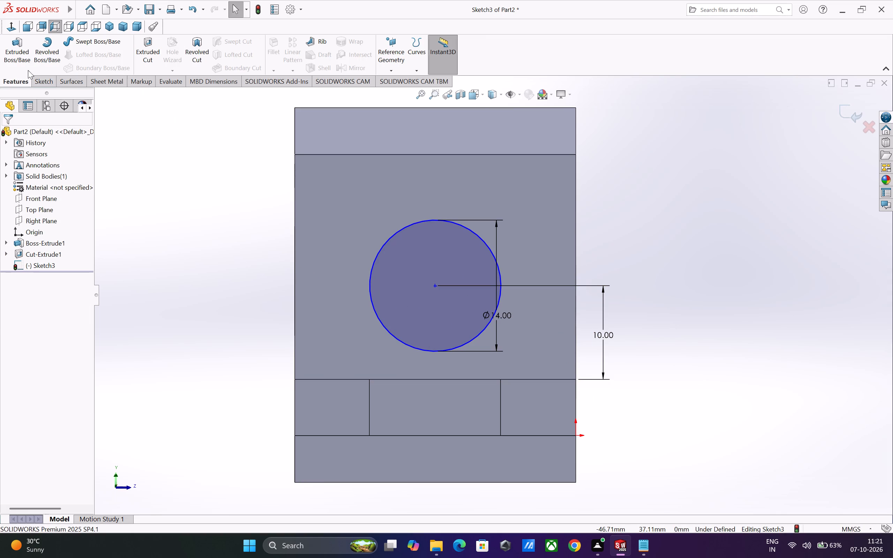
click(145, 60)
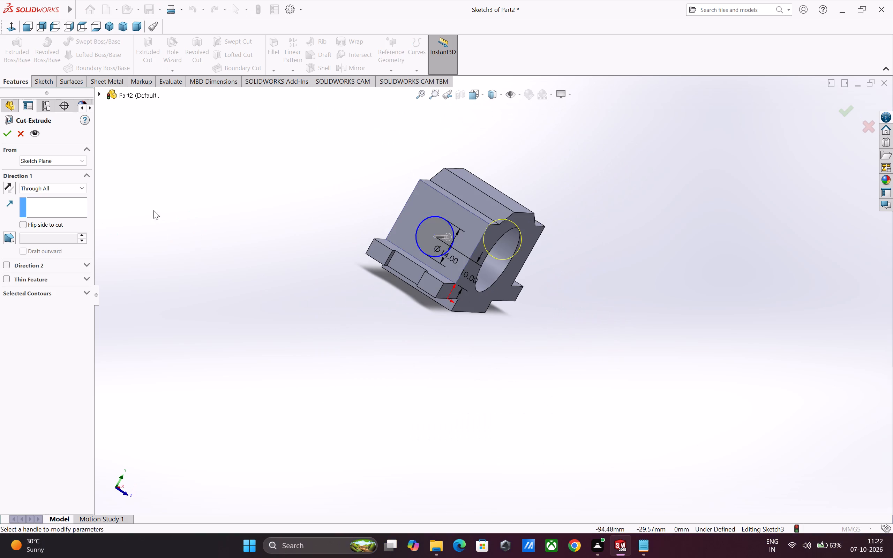
middle_drag(587, 445, 546, 425)
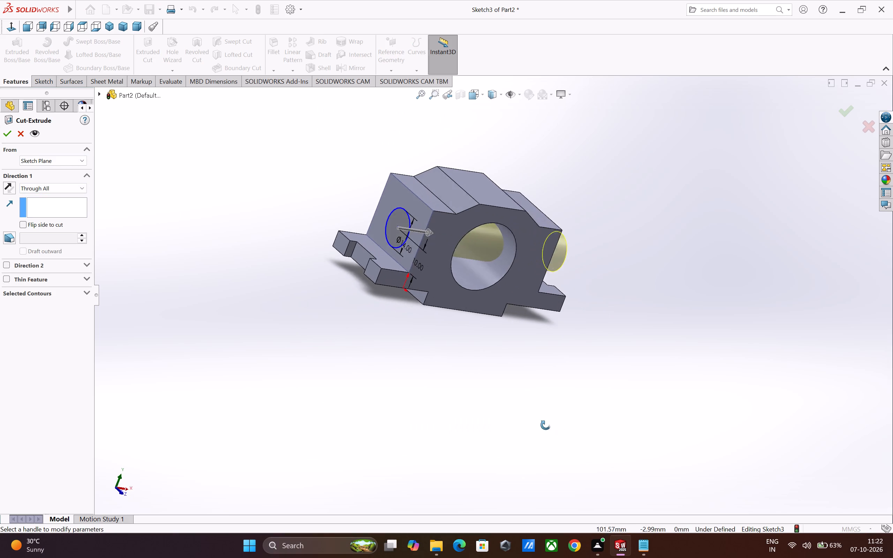
middle_drag(546, 425, 526, 417)
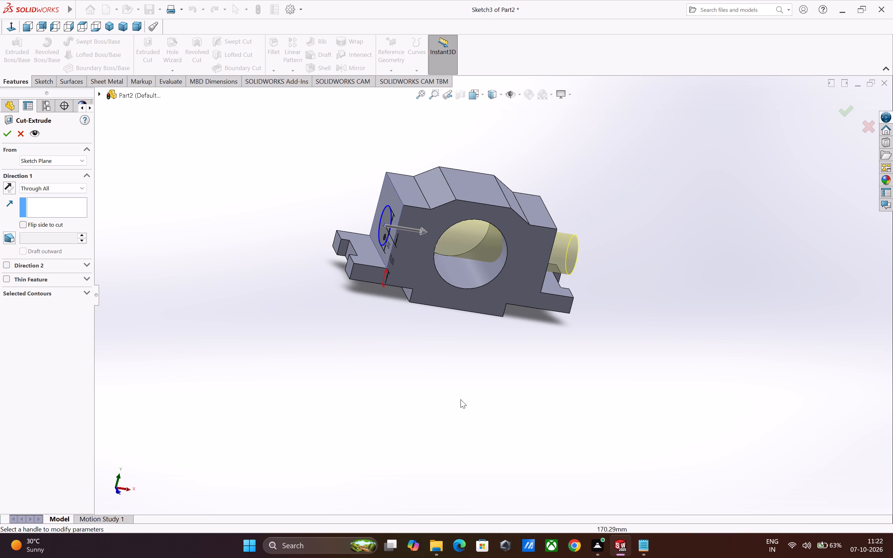
click(6, 136)
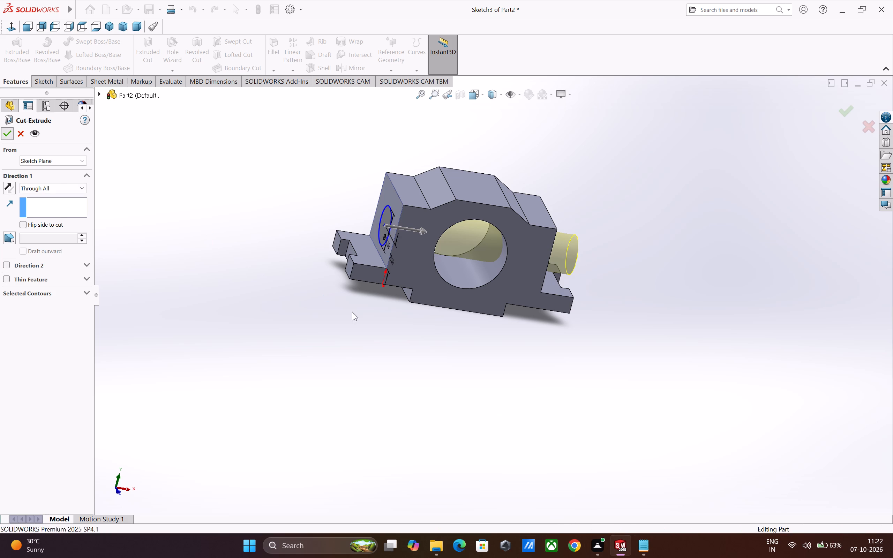
click(644, 411)
Examine the block from all around, checking the side hole, the main bore and the flange slots.
middle_drag(659, 420, 437, 407)
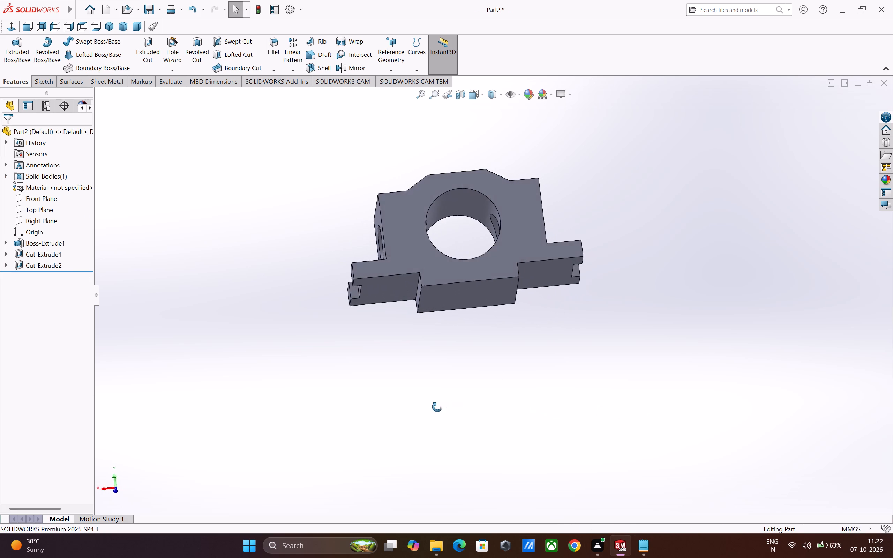
middle_drag(437, 407, 170, 451)
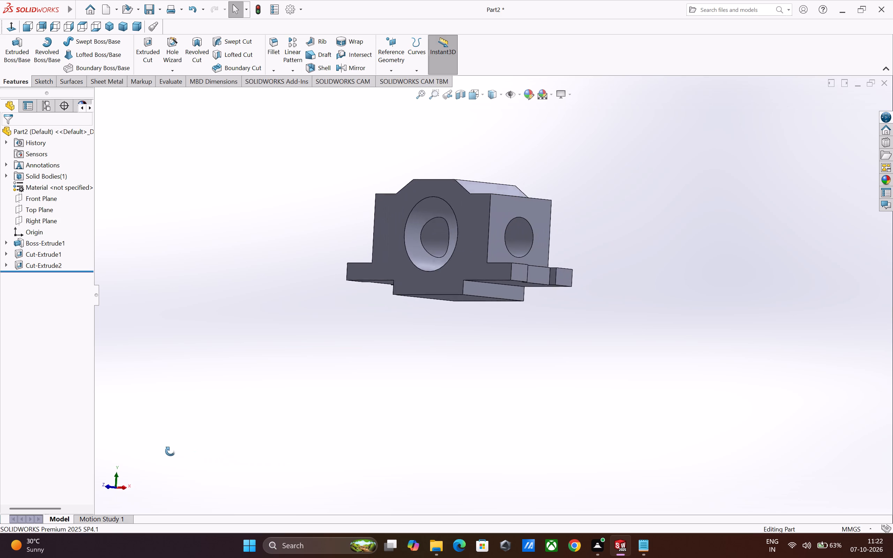
middle_drag(170, 451, 167, 451)
middle_drag(499, 389, 661, 514)
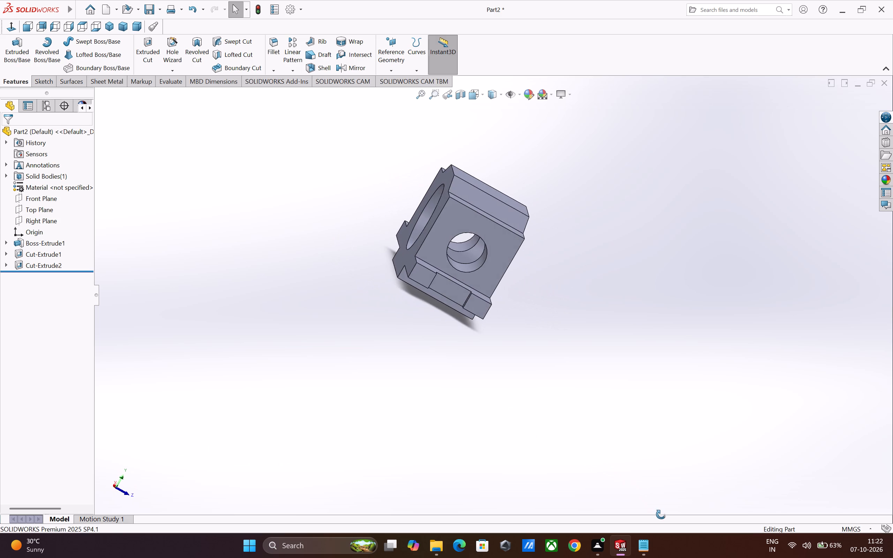
middle_drag(661, 514, 661, 515)
middle_drag(652, 408, 551, 393)
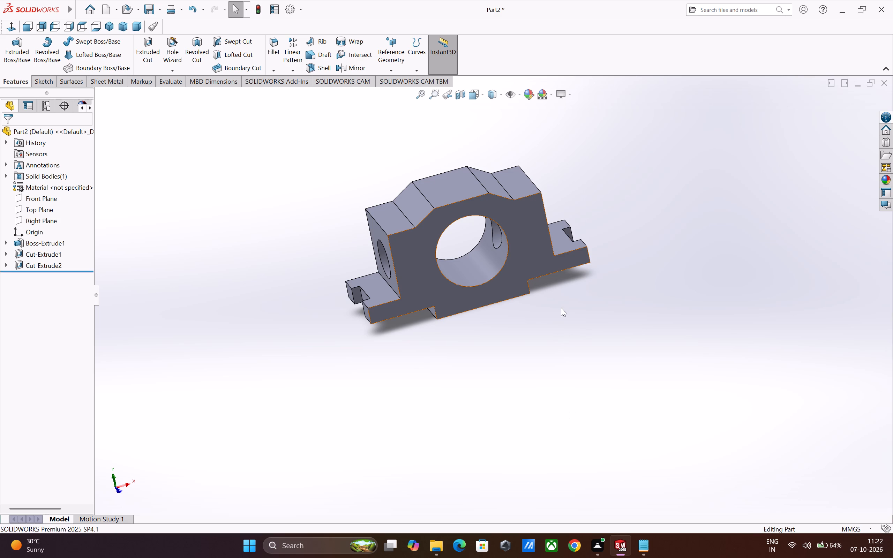
middle_drag(585, 306, 578, 297)
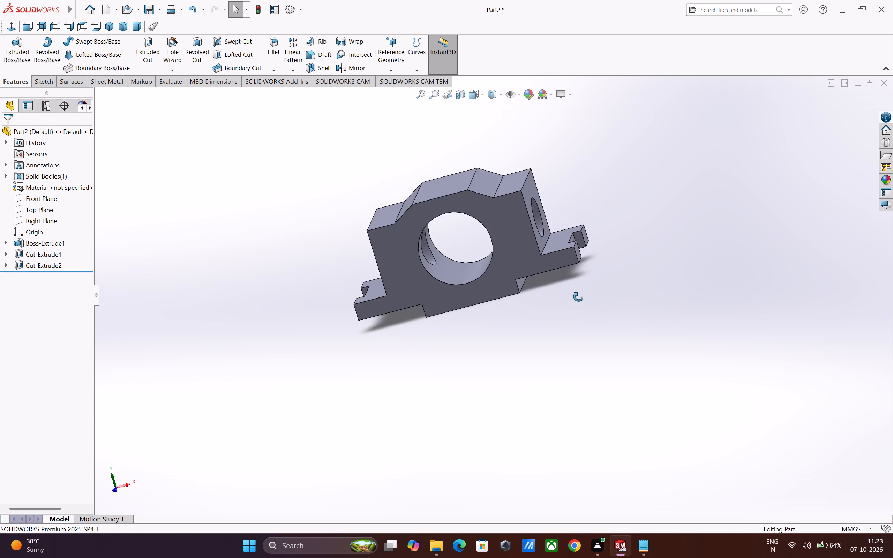
middle_drag(578, 297, 627, 281)
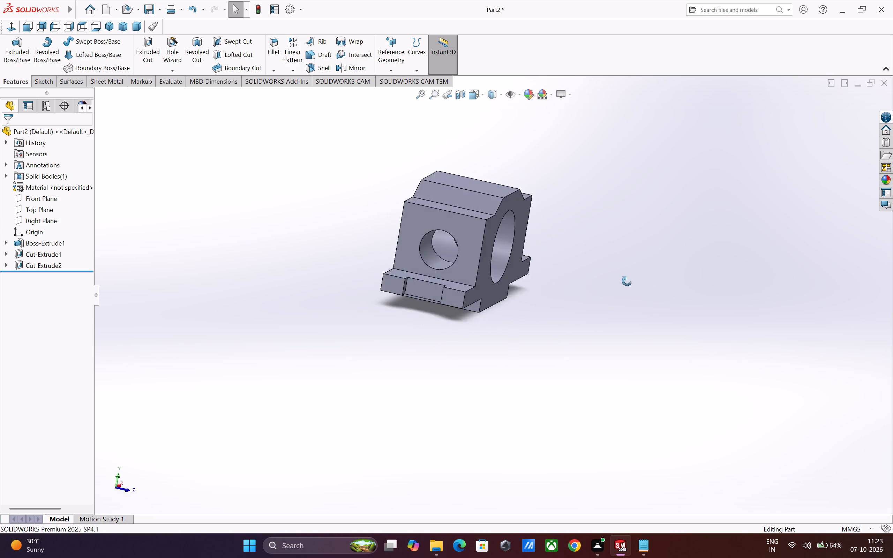
middle_drag(627, 281, 659, 273)
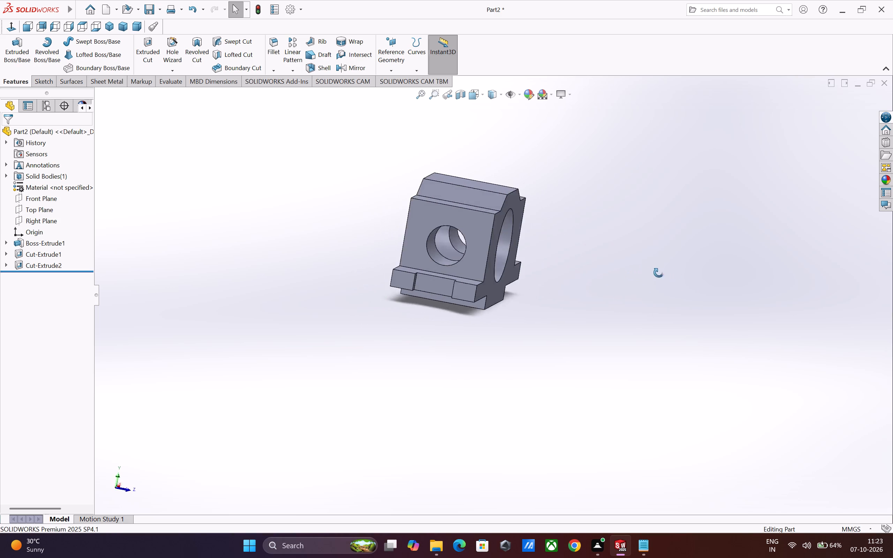
middle_drag(659, 273, 662, 270)
middle_drag(650, 268, 641, 267)
middle_drag(640, 267, 652, 269)
middle_drag(640, 266, 689, 274)
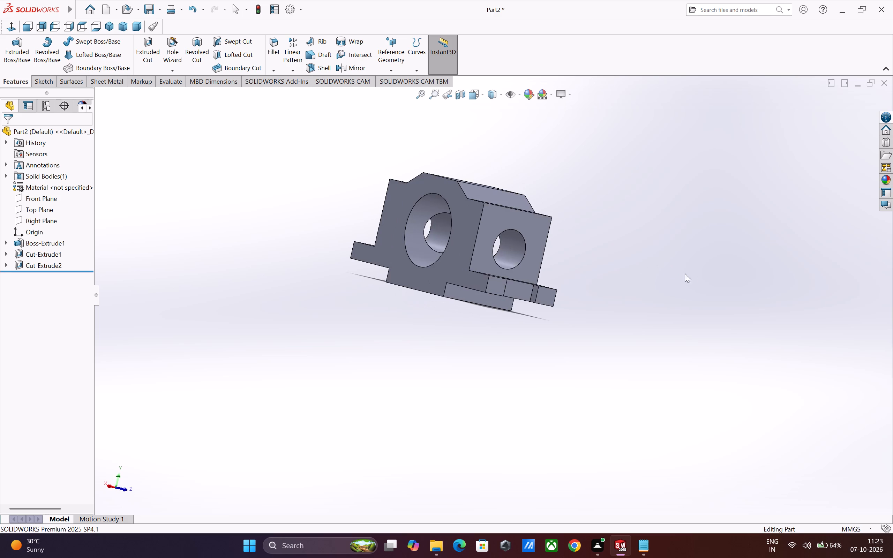
middle_drag(659, 269, 680, 273)
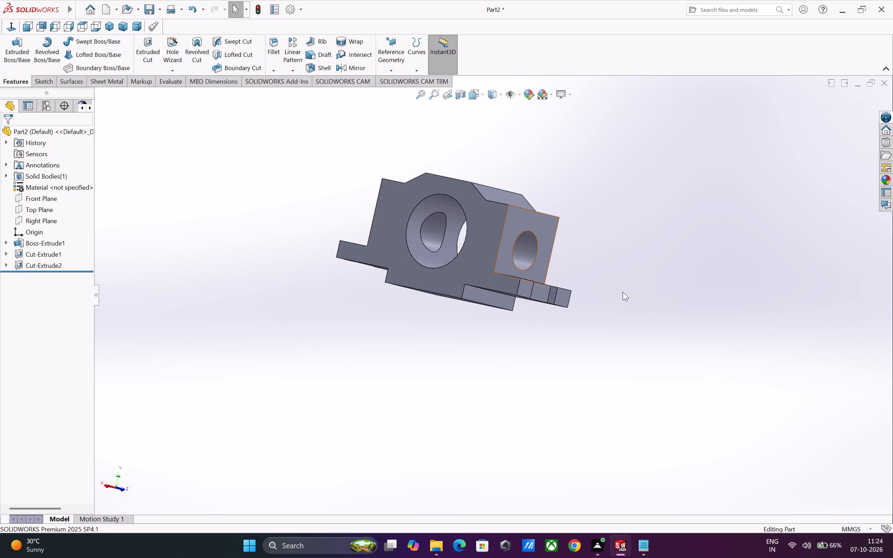
Save the part as Exe-7(2) in SOLIDWORKS Part format in the Fuji folder on the Desktop.
key(ctrl+s)
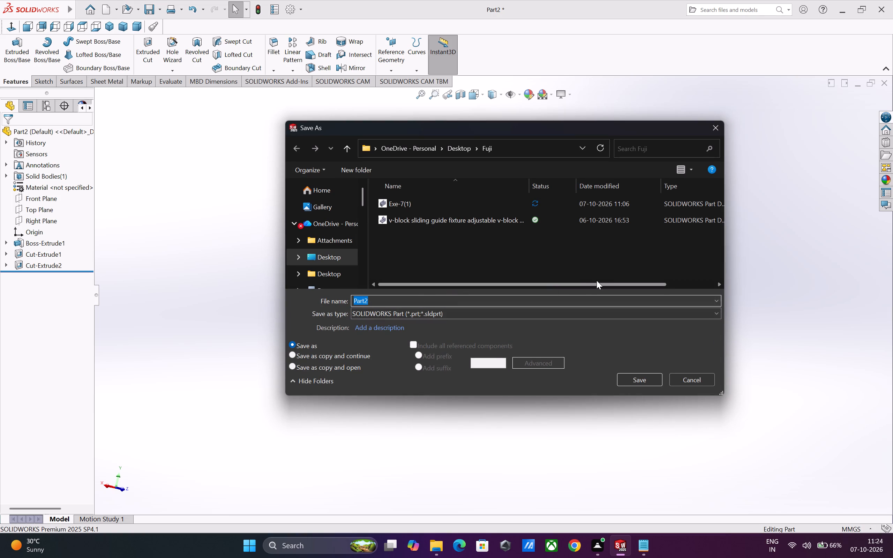
key(shift+e)
key(x)
key(e)
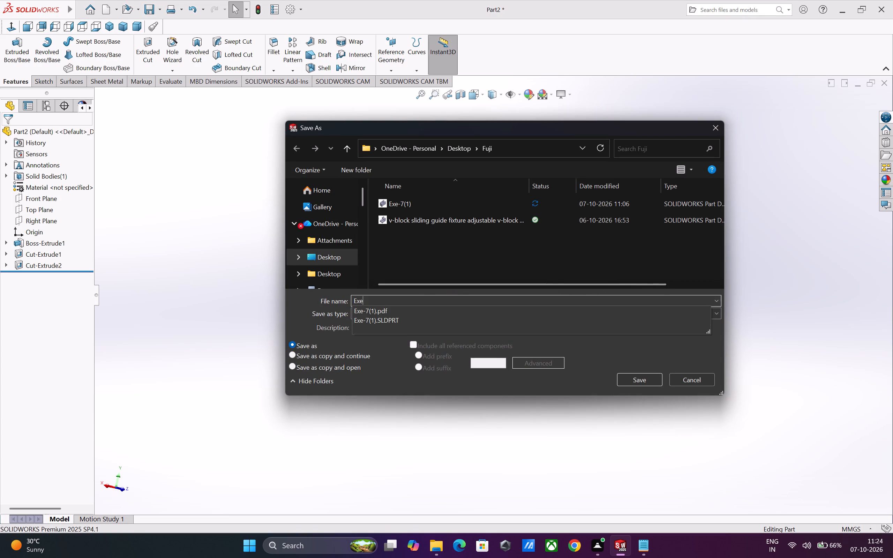
key(minus)
key(7)
key(shift+parenleft)
key(2)
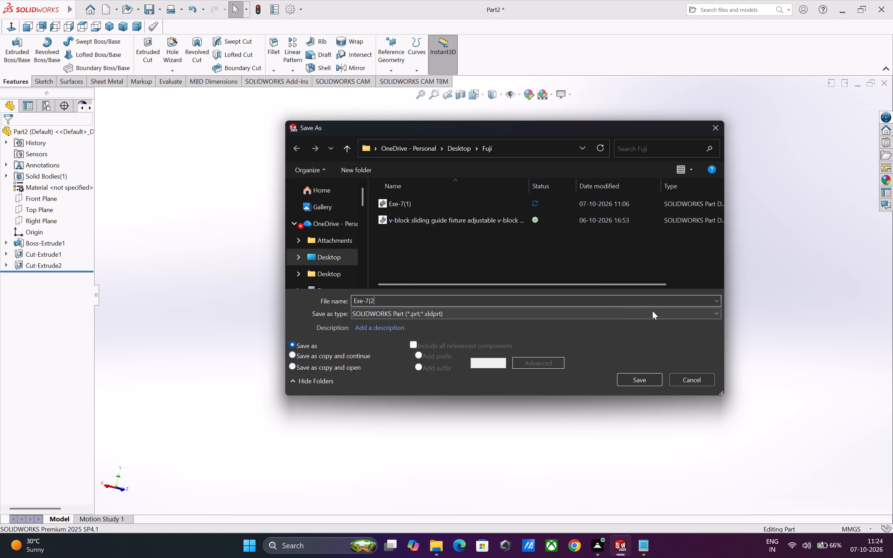
key(shift+parenright)
double_click(327, 261)
double_click(416, 253)
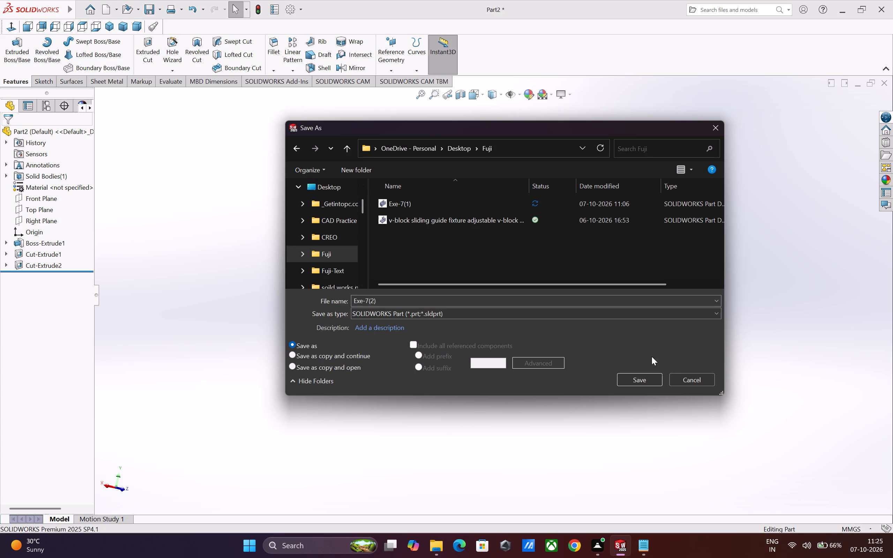
click(637, 379)
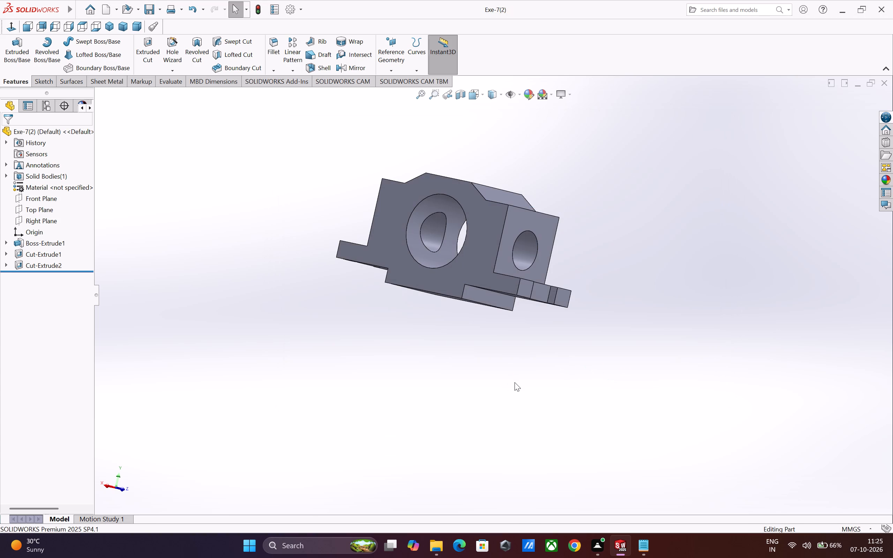
key(ctrl+s)
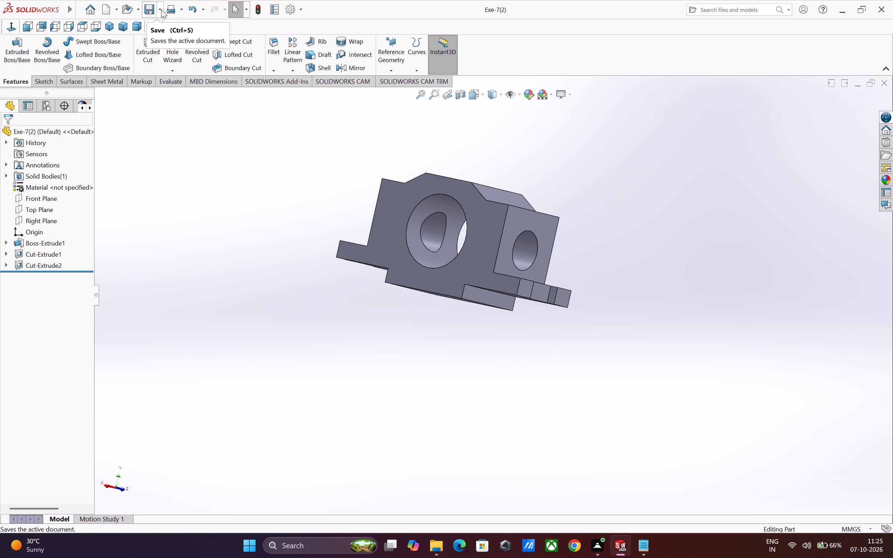
Save a PDF version of the part as Exe-7(2) in the Desktop's Fuji folder, and save the part again.
click(159, 9)
click(158, 36)
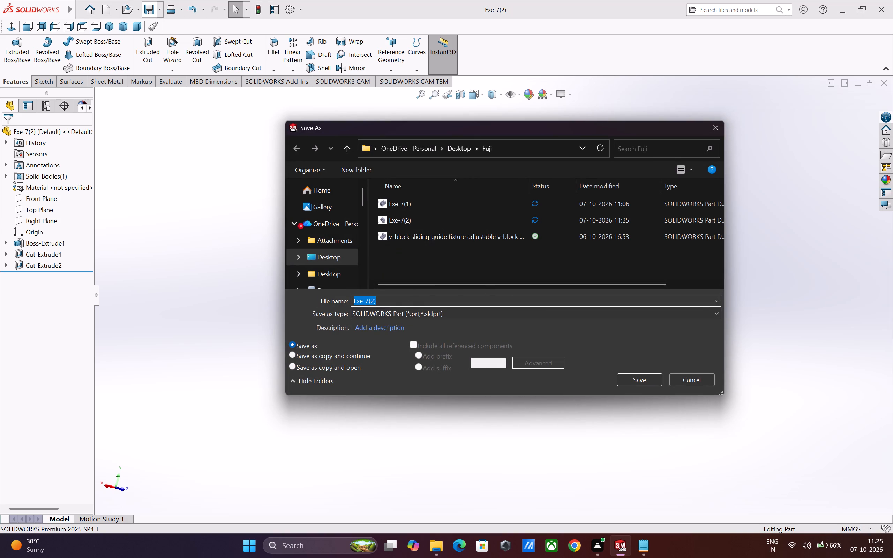
click(705, 311)
click(443, 129)
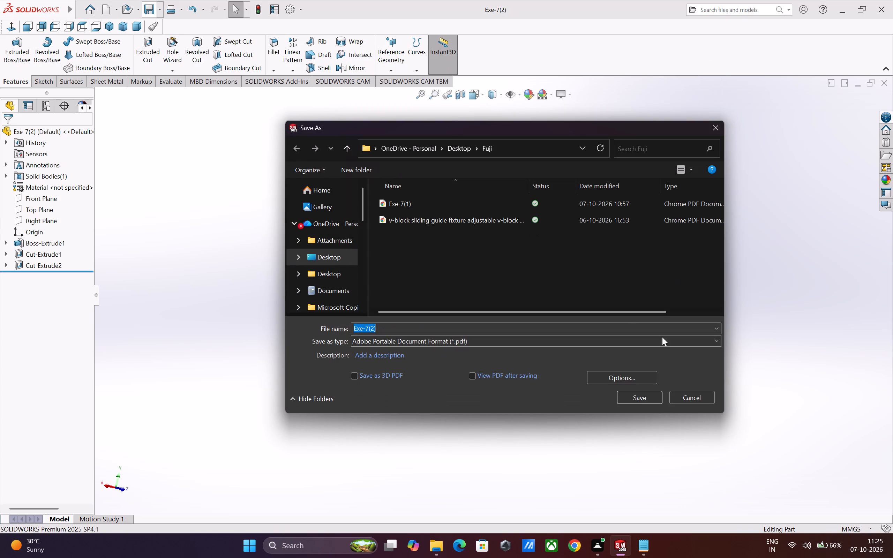
double_click(318, 261)
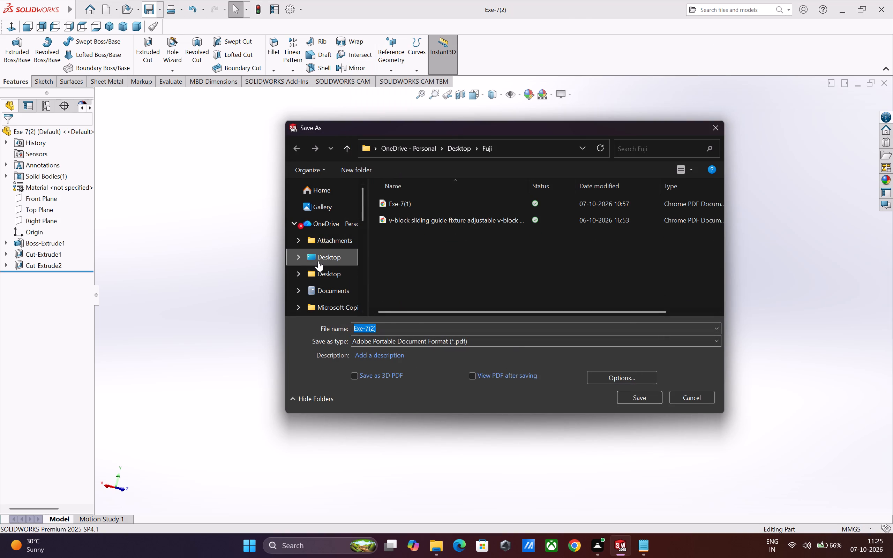
double_click(391, 256)
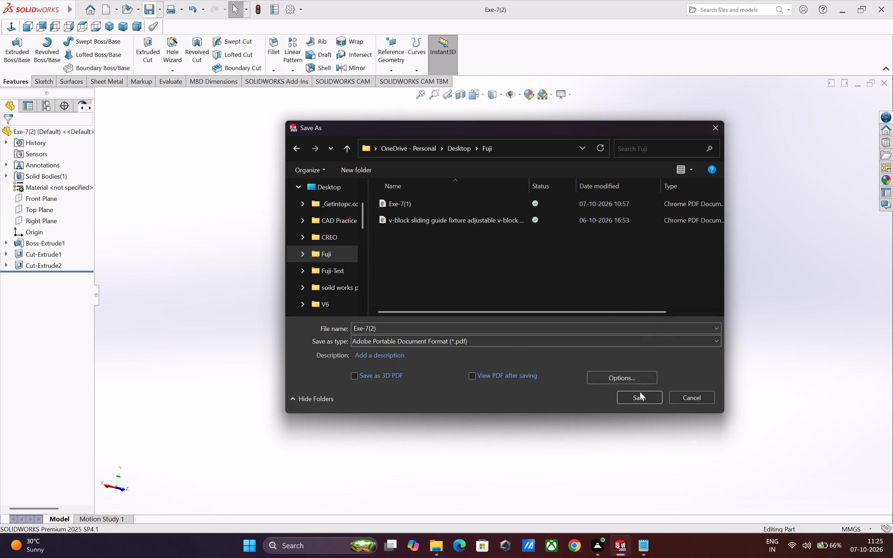
click(639, 400)
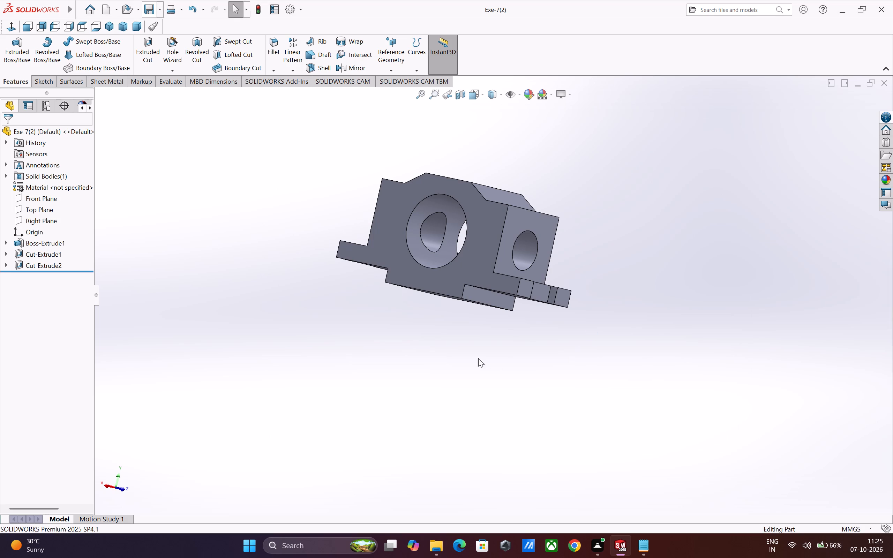
key(ctrl+s)
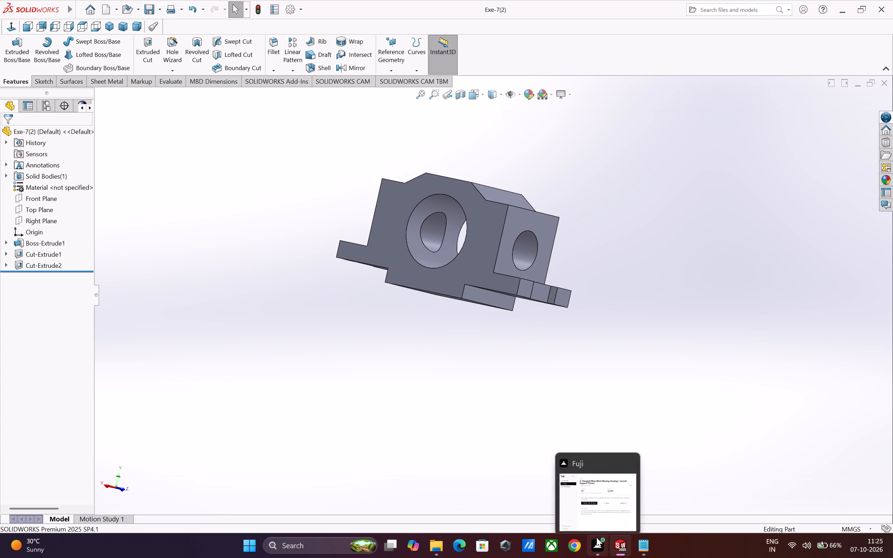